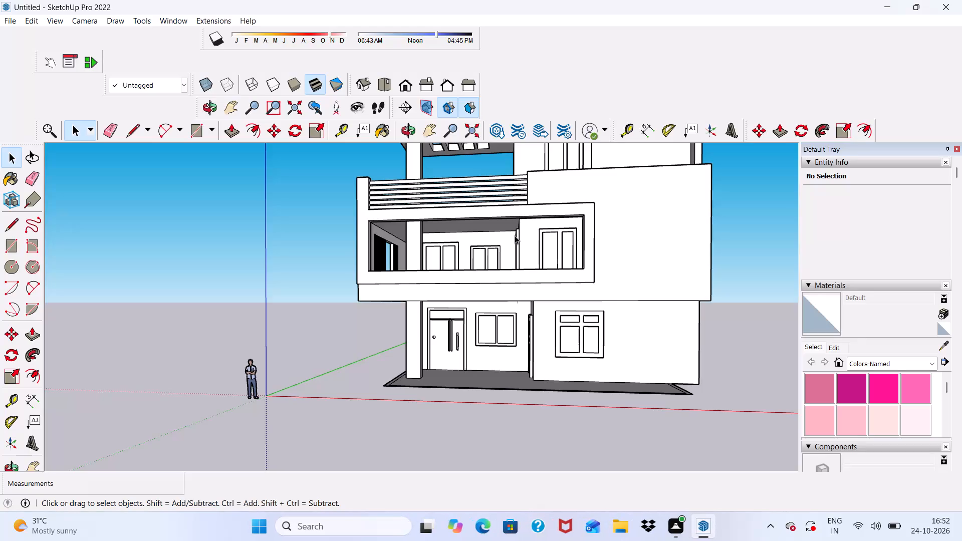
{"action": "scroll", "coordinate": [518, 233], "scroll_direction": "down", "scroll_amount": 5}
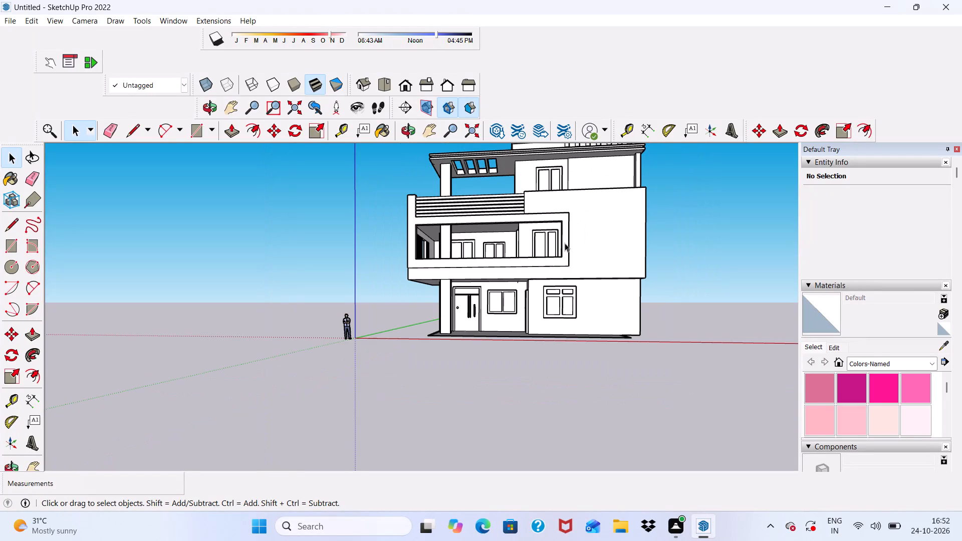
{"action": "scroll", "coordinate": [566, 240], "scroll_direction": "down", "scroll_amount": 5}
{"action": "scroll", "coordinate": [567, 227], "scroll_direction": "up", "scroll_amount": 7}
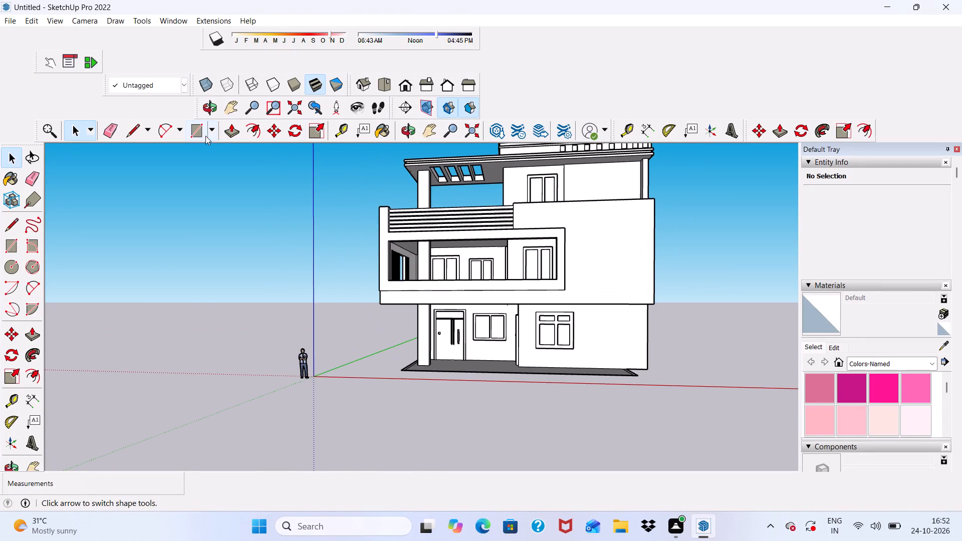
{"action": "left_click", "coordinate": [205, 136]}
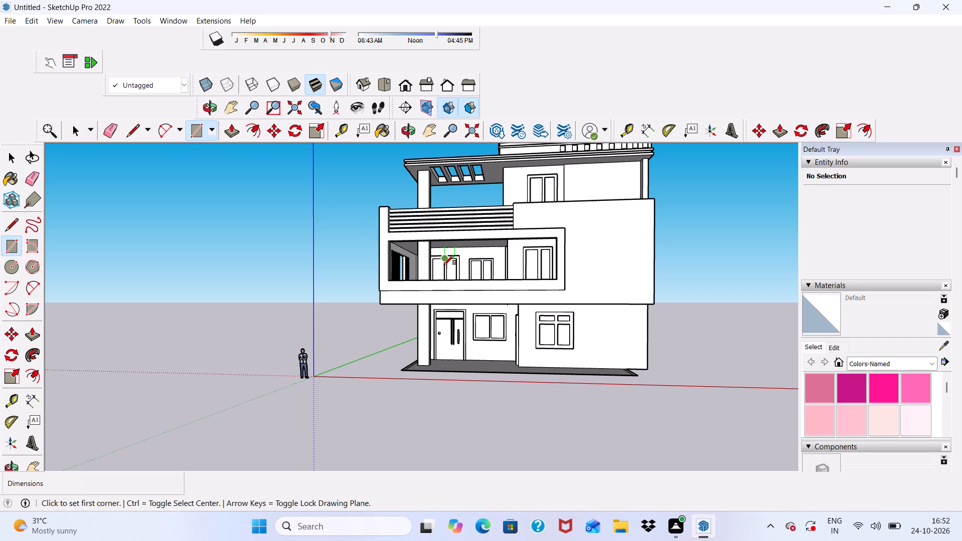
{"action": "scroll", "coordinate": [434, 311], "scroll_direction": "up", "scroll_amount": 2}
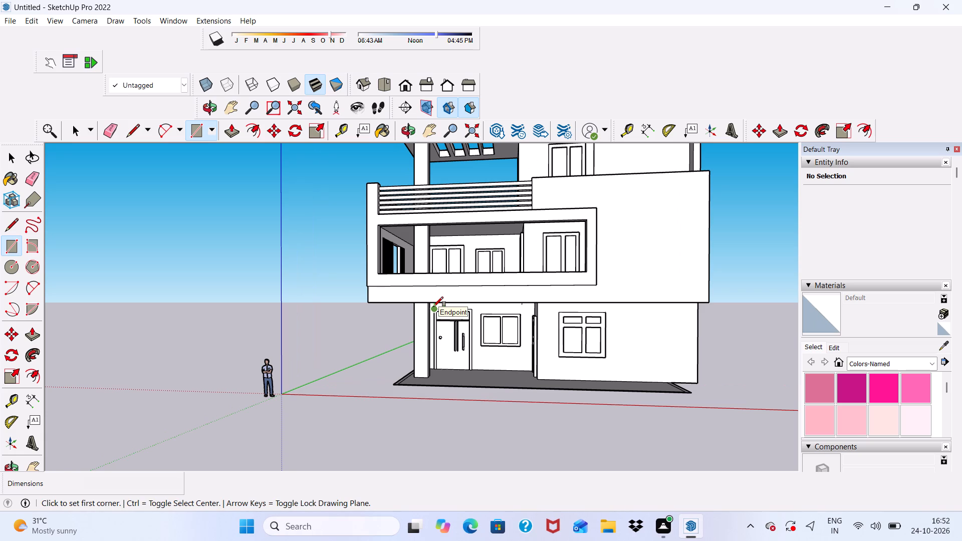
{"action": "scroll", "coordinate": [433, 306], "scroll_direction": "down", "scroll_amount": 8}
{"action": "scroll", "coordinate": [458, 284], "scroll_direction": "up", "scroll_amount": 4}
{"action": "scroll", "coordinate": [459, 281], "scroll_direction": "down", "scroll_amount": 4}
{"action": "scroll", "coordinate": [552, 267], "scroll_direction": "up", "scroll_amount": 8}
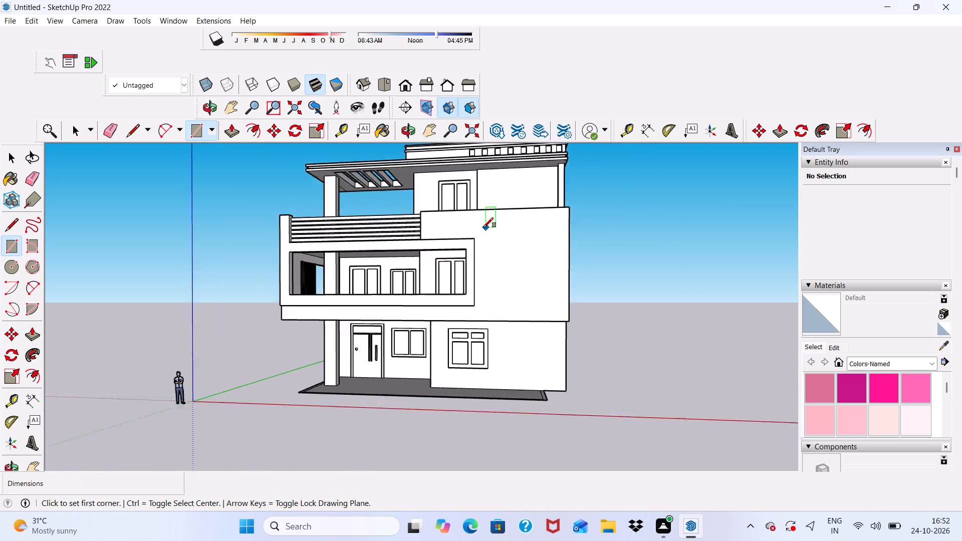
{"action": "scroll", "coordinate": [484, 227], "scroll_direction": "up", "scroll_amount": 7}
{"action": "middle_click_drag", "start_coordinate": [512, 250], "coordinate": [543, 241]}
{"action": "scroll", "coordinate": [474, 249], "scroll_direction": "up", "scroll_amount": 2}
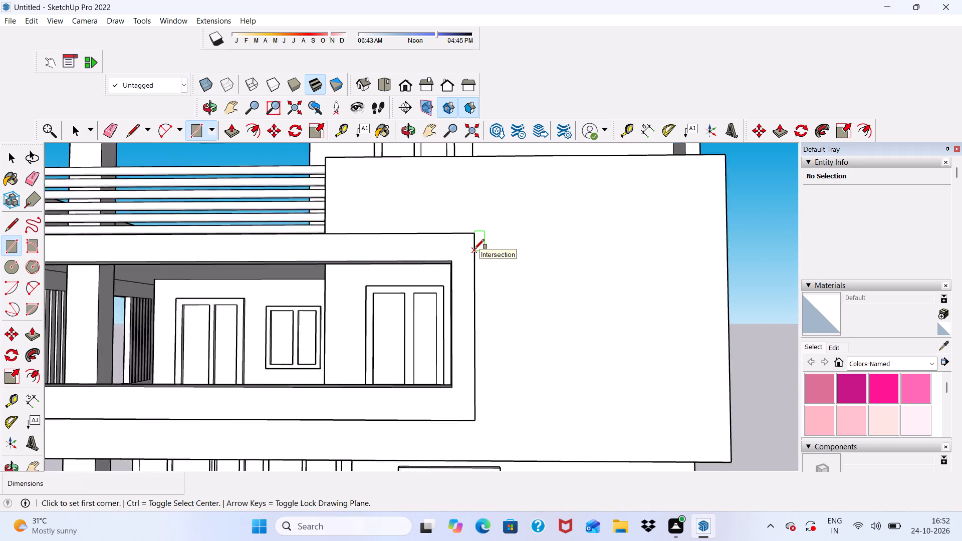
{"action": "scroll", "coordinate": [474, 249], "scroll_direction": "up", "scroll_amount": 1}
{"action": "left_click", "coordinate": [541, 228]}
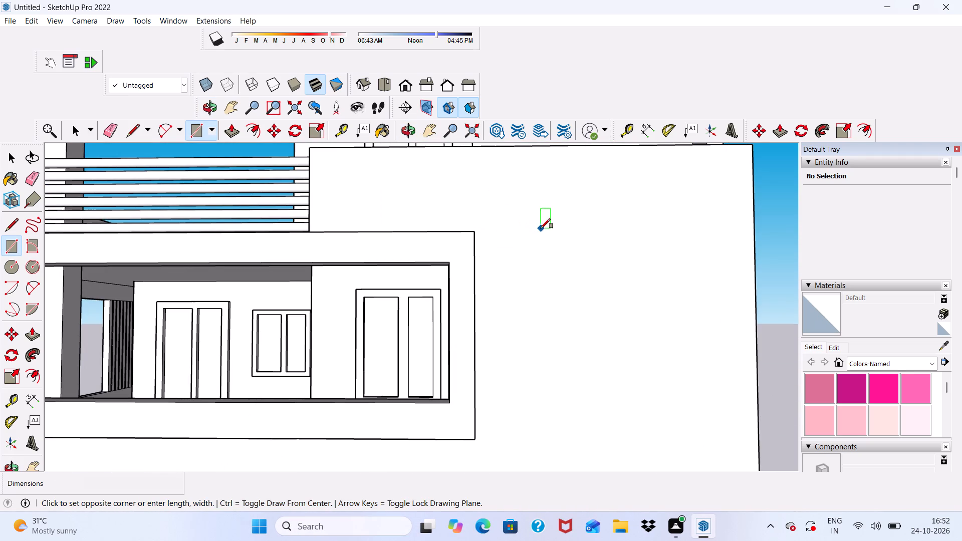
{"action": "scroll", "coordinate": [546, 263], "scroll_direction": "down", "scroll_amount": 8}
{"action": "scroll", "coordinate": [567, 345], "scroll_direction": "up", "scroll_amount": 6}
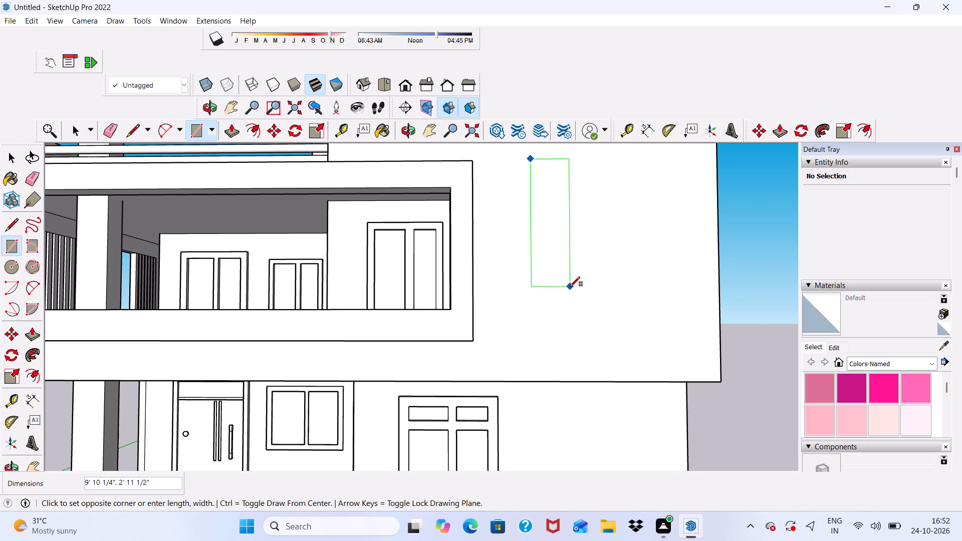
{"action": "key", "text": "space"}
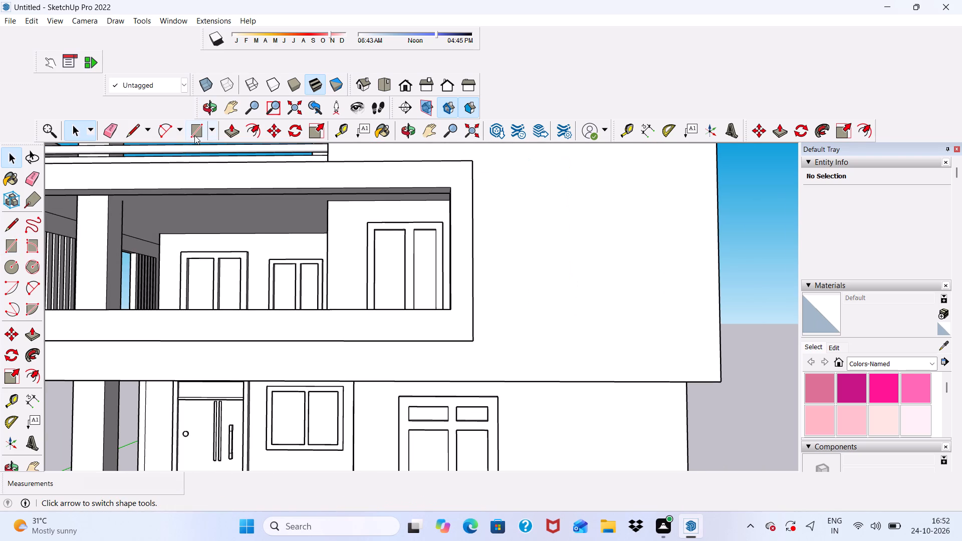
Draw a tall rectangle about 11' by 2' 8" on the first-floor front wall beside the balcony frame.
{"action": "left_click", "coordinate": [201, 129]}
{"action": "middle_click_drag", "start_coordinate": [515, 194], "coordinate": [356, 205]}
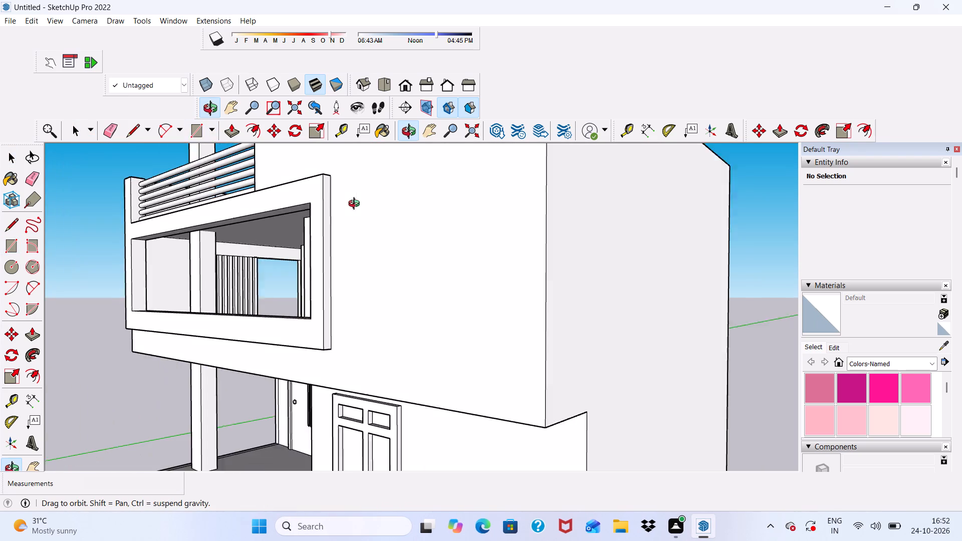
{"action": "middle_click_drag", "start_coordinate": [356, 205], "coordinate": [457, 207]}
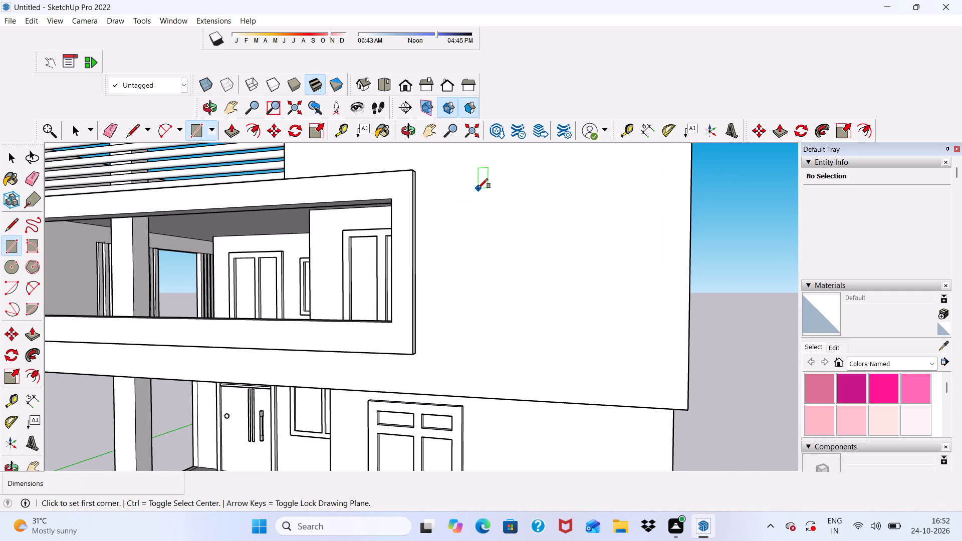
{"action": "left_click", "coordinate": [478, 188]}
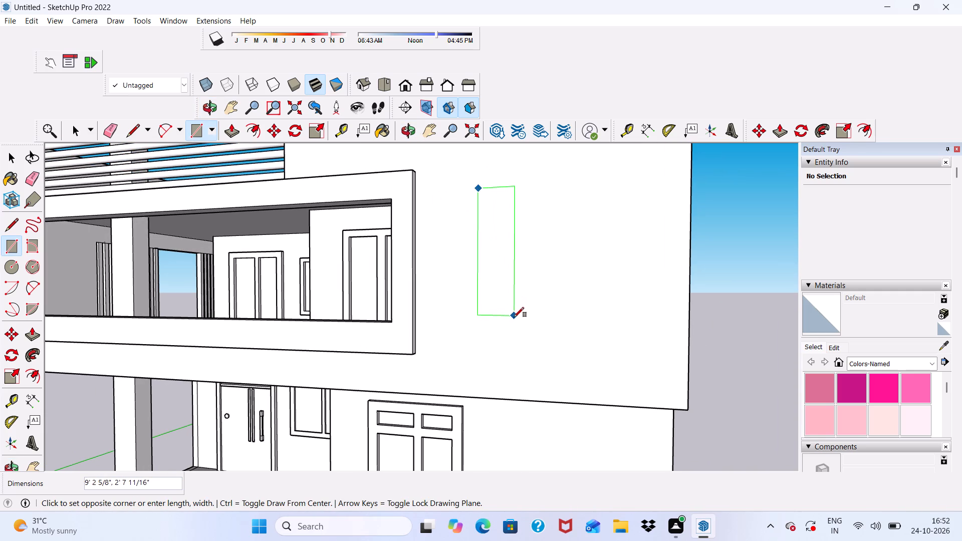
{"action": "left_click", "coordinate": [514, 343]}
{"action": "key", "text": "space"}
Push the tall rectangle about 10" into the wall to form a vertical recess.
{"action": "left_click", "coordinate": [492, 246]}
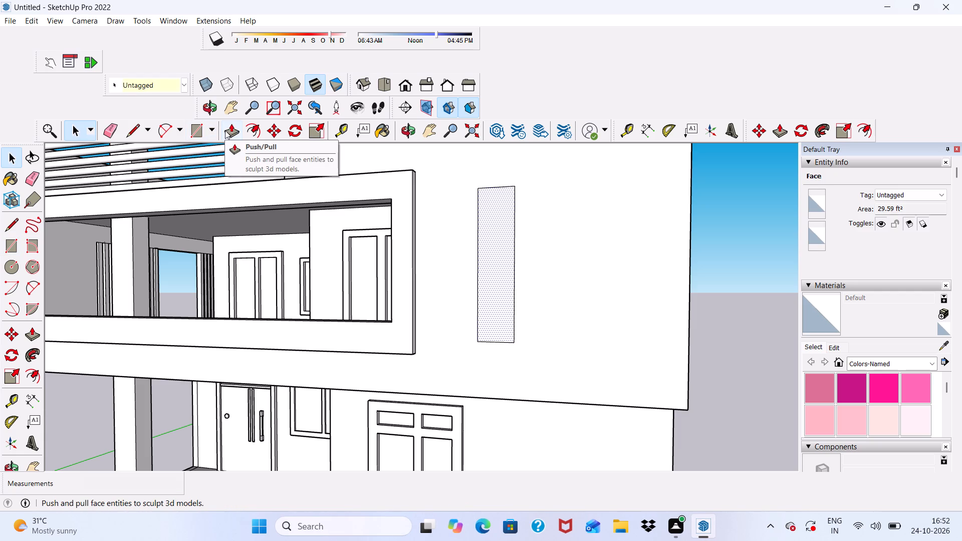
{"action": "left_click", "coordinate": [227, 129]}
{"action": "left_click", "coordinate": [488, 270]}
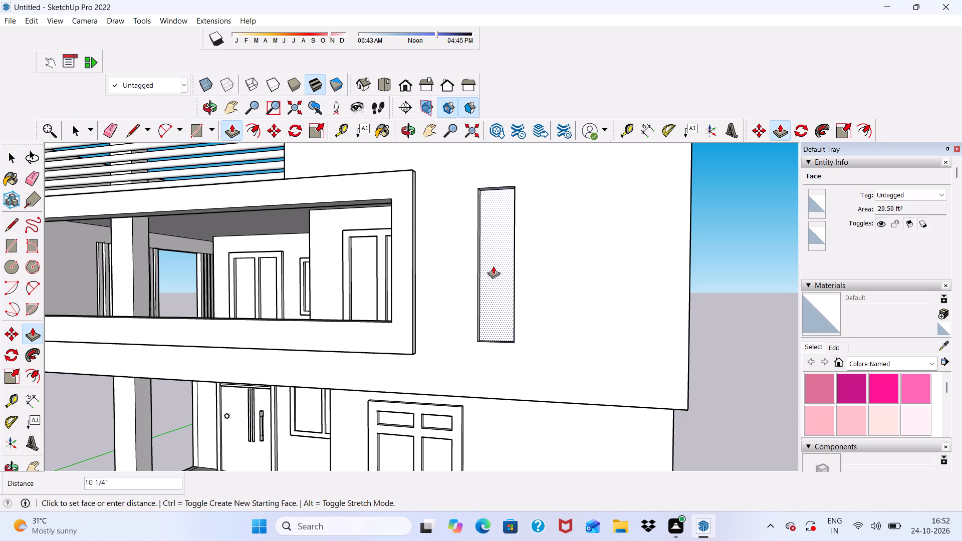
{"action": "left_click", "coordinate": [495, 264]}
{"action": "scroll", "coordinate": [464, 248], "scroll_direction": "down", "scroll_amount": 3}
{"action": "middle_click_drag", "start_coordinate": [463, 248], "coordinate": [505, 229]}
{"action": "key", "text": "space"}
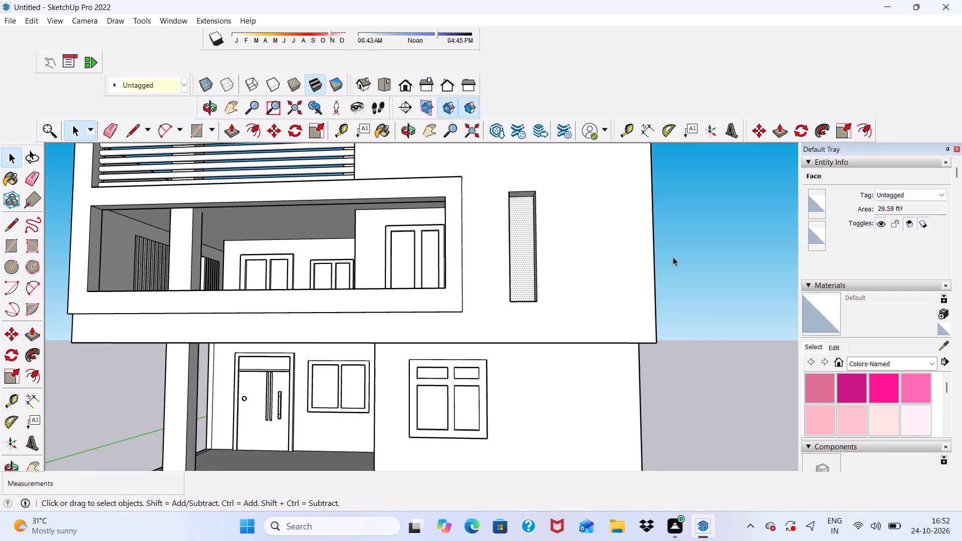
{"action": "left_click", "coordinate": [682, 254]}
Draw a rectangle about 1' 1 1/2" by 2' 7 13/16" across the front of the recess, near its top.
{"action": "scroll", "coordinate": [583, 213], "scroll_direction": "up", "scroll_amount": 5}
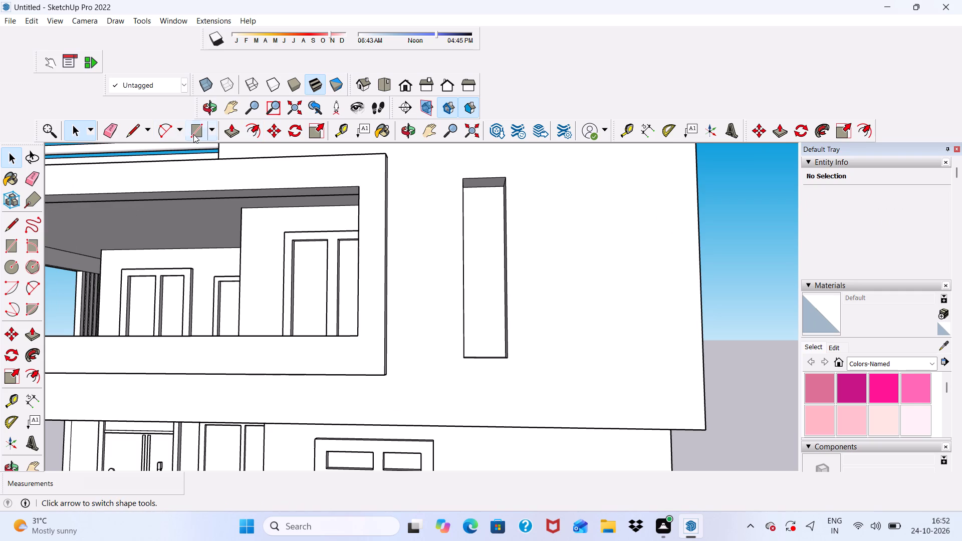
{"action": "left_click", "coordinate": [193, 134]}
{"action": "scroll", "coordinate": [452, 241], "scroll_direction": "up", "scroll_amount": 4}
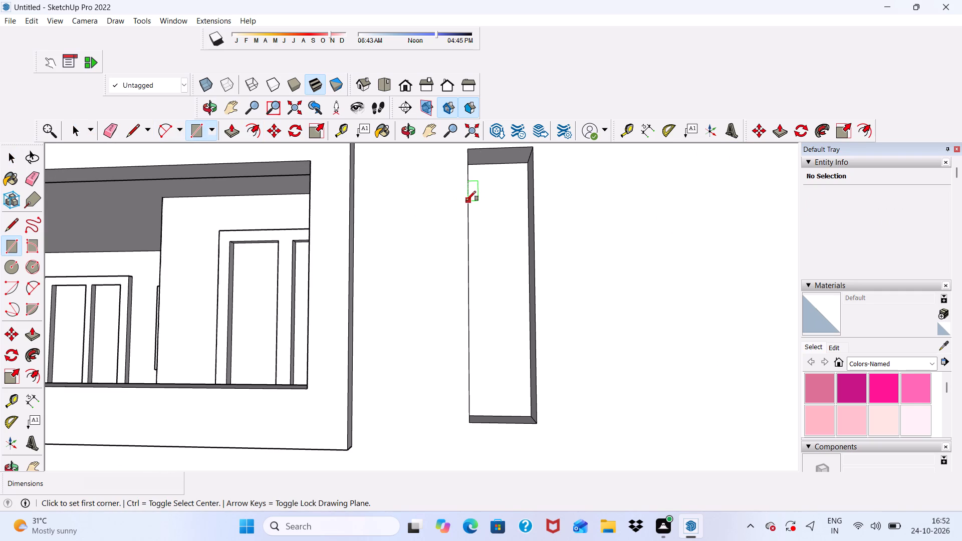
{"action": "left_click", "coordinate": [466, 201]}
{"action": "scroll", "coordinate": [537, 171], "scroll_direction": "up", "scroll_amount": 4}
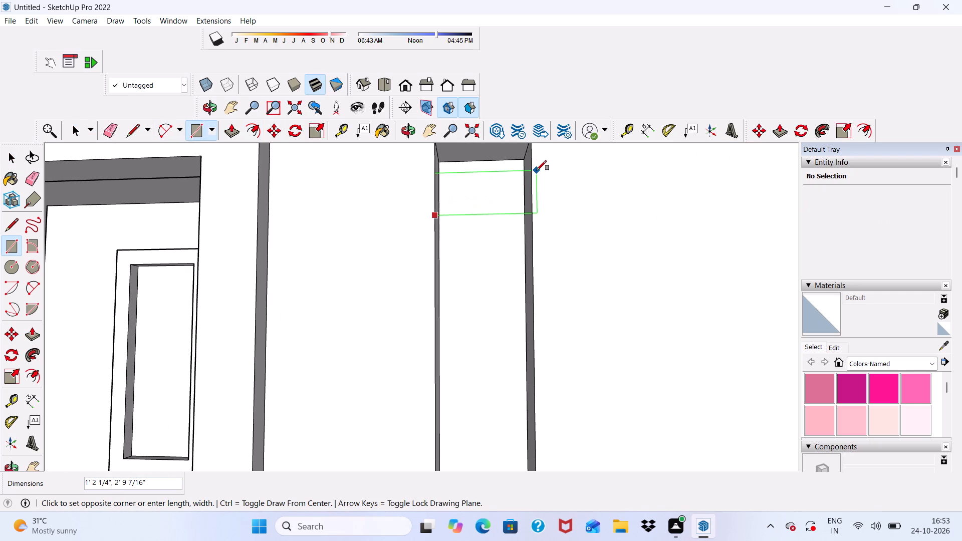
{"action": "left_click", "coordinate": [530, 173]}
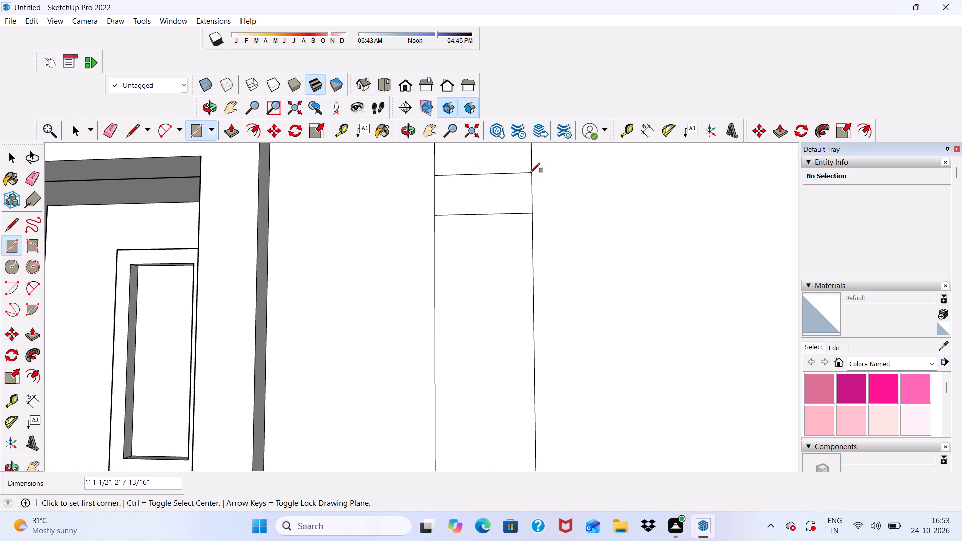
{"action": "key", "text": "z"}
{"action": "key", "text": "space"}
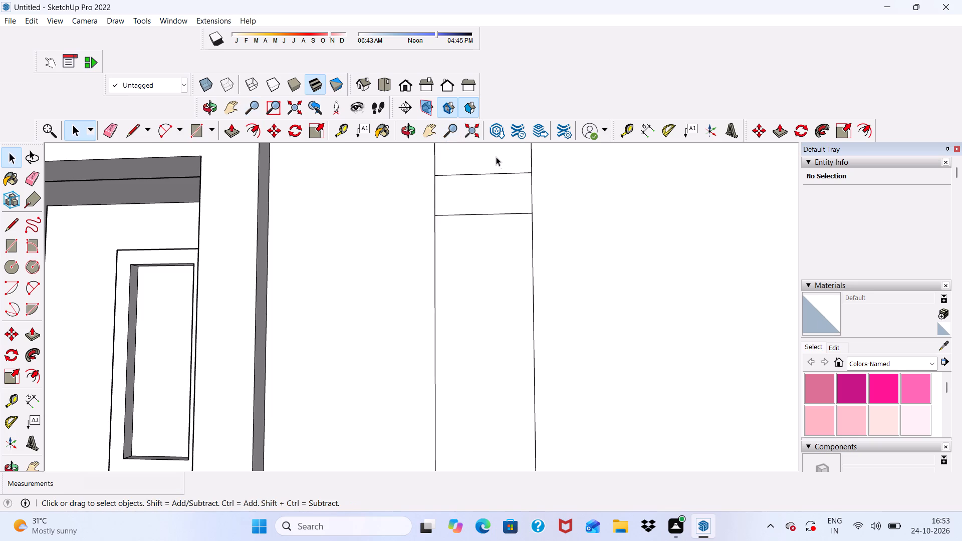
Delete the face covering the recess opening above the new horizontal band.
{"action": "left_click", "coordinate": [496, 156]}
{"action": "key", "text": "Delete"}
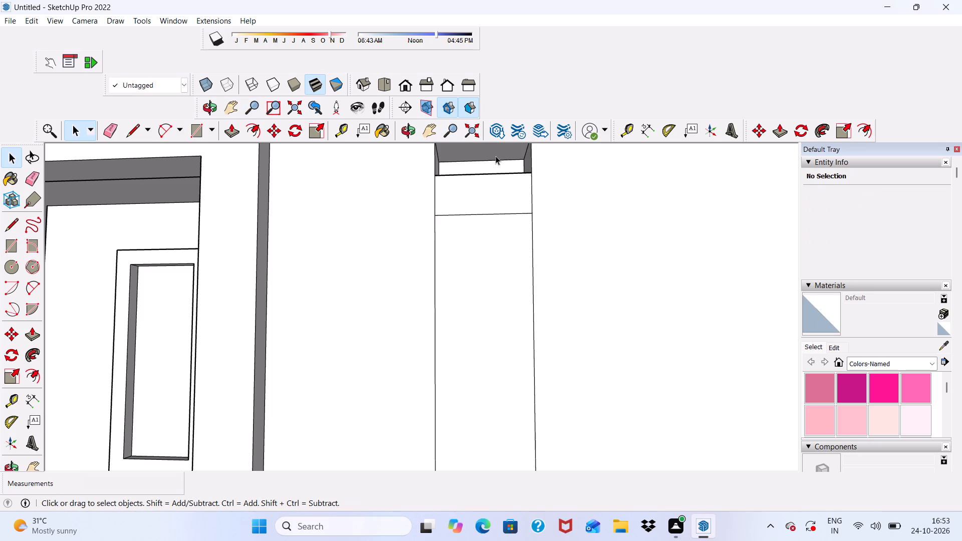
Copy the horizontal band about 2' 1/2" straight down the recess and multiply it into 5 copies.
{"action": "scroll", "coordinate": [478, 217], "scroll_direction": "down", "scroll_amount": 1}
{"action": "double_click", "coordinate": [480, 202]}
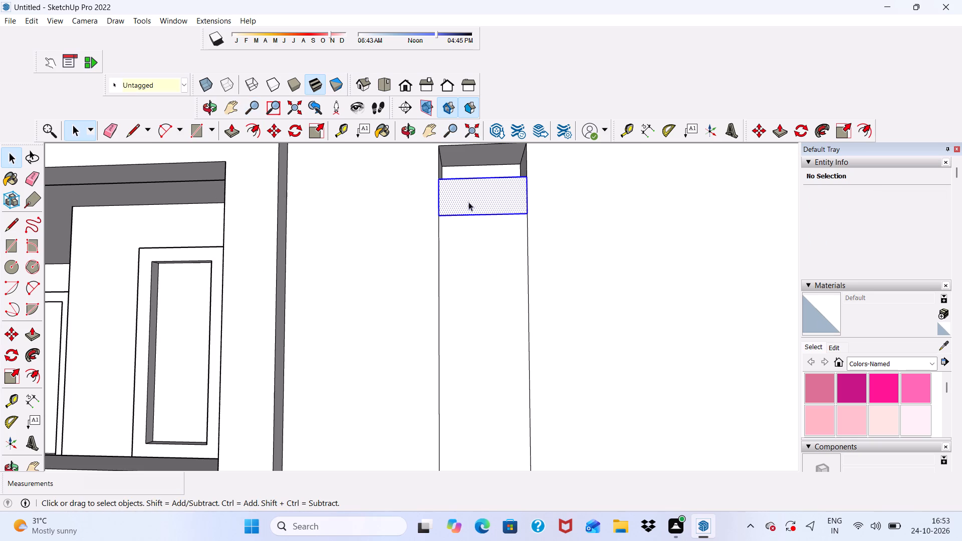
{"action": "left_click", "coordinate": [275, 129]}
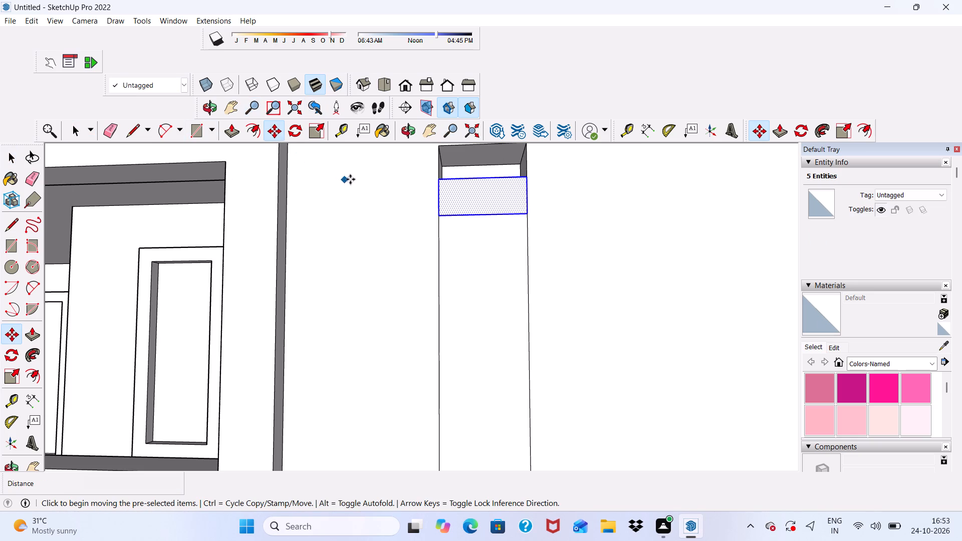
{"action": "left_click", "coordinate": [480, 197]}
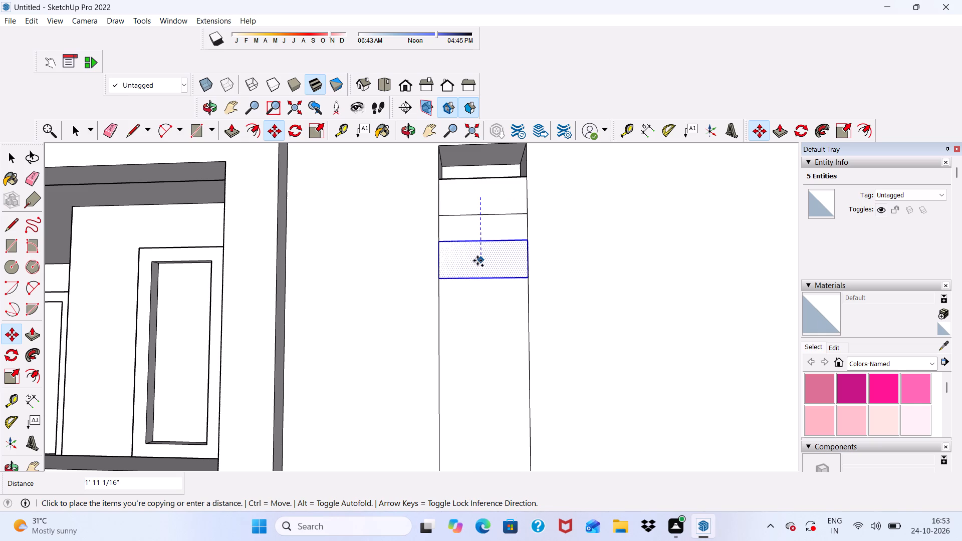
{"action": "left_click", "coordinate": [478, 264]}
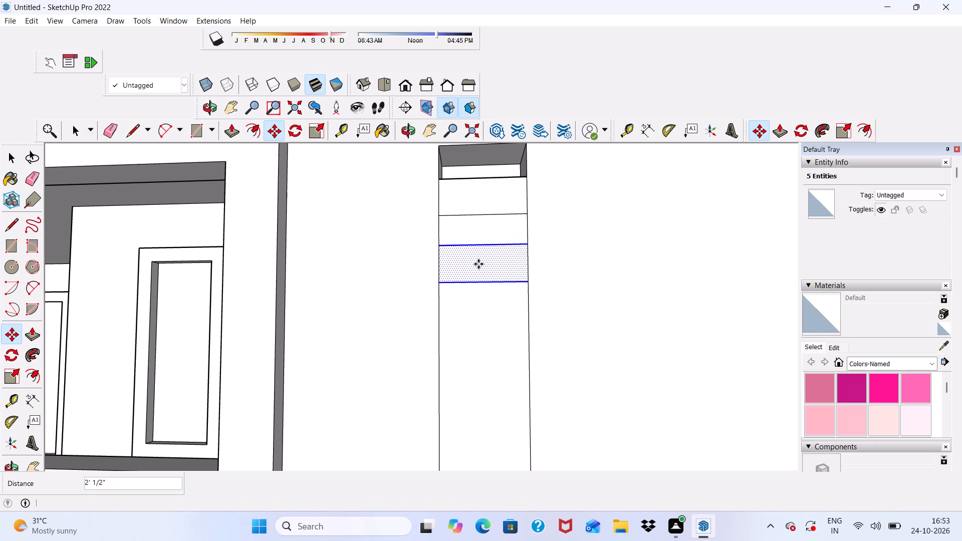
{"action": "key", "text": "shift+asterisk"}
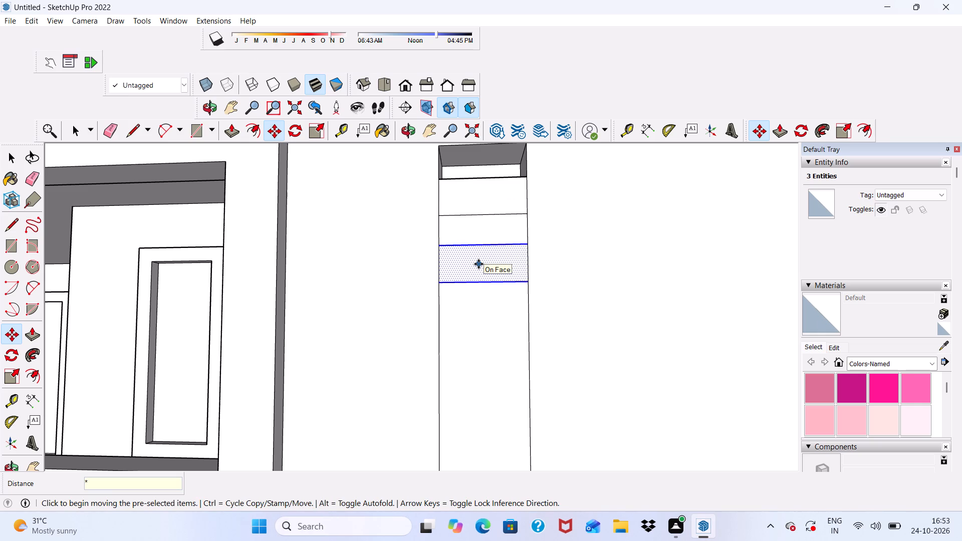
{"action": "key", "text": "5"}
{"action": "key", "text": "Return"}
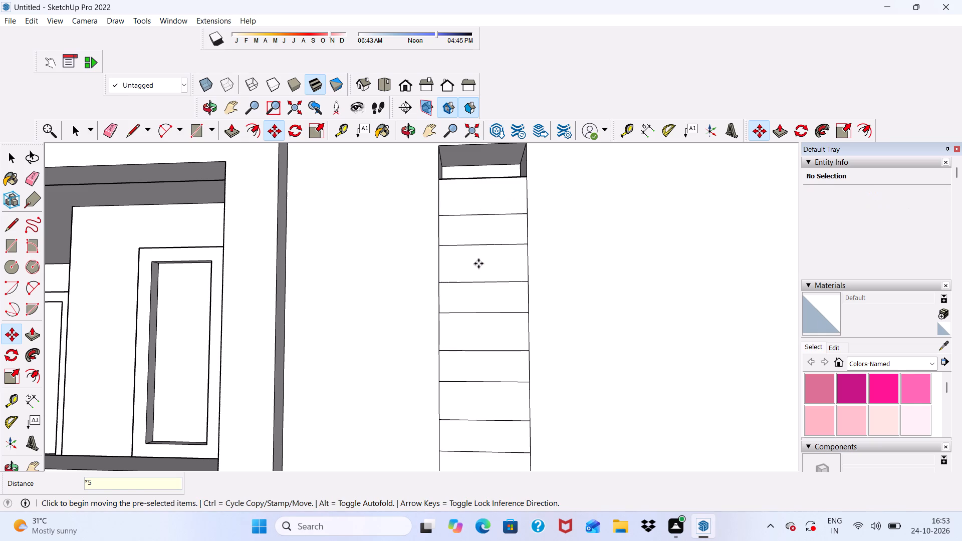
{"action": "scroll", "coordinate": [475, 268], "scroll_direction": "down", "scroll_amount": 7}
{"action": "scroll", "coordinate": [436, 285], "scroll_direction": "up", "scroll_amount": 6}
{"action": "key", "text": "space"}
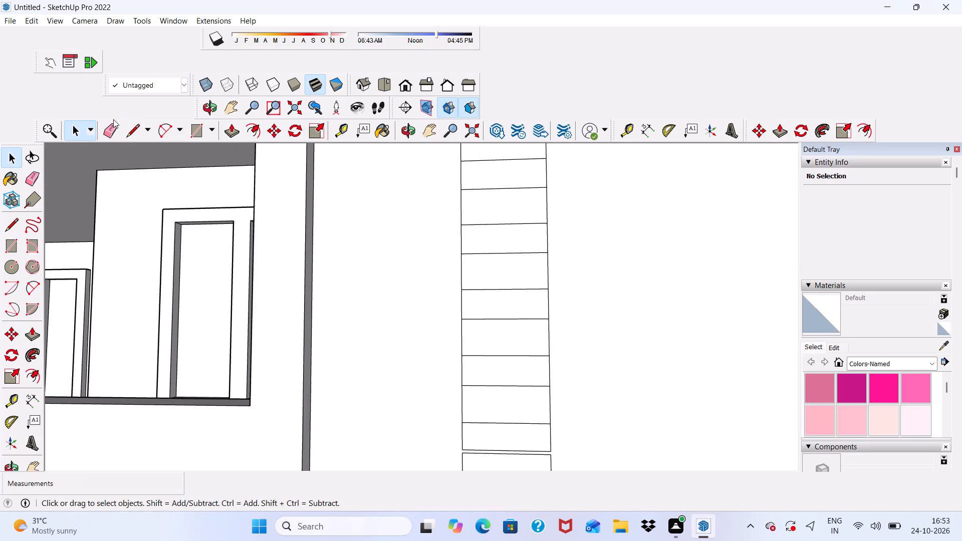
Erase the edges of the surplus band copy lying on the wall just below the recess.
{"action": "left_click", "coordinate": [112, 130]}
{"action": "scroll", "coordinate": [422, 262], "scroll_direction": "down", "scroll_amount": 5}
{"action": "scroll", "coordinate": [563, 443], "scroll_direction": "up", "scroll_amount": 17}
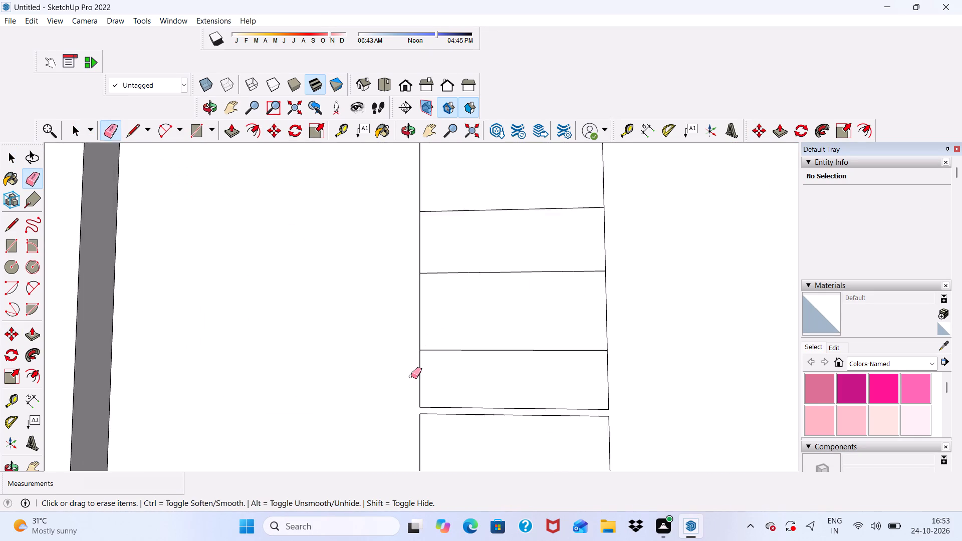
{"action": "scroll", "coordinate": [411, 376], "scroll_direction": "up", "scroll_amount": 2}
{"action": "scroll", "coordinate": [411, 301], "scroll_direction": "down", "scroll_amount": 6}
{"action": "scroll", "coordinate": [482, 484], "scroll_direction": "up", "scroll_amount": 9}
{"action": "left_click_drag", "start_coordinate": [446, 386], "coordinate": [446, 398]}
{"action": "scroll", "coordinate": [419, 379], "scroll_direction": "down", "scroll_amount": 4}
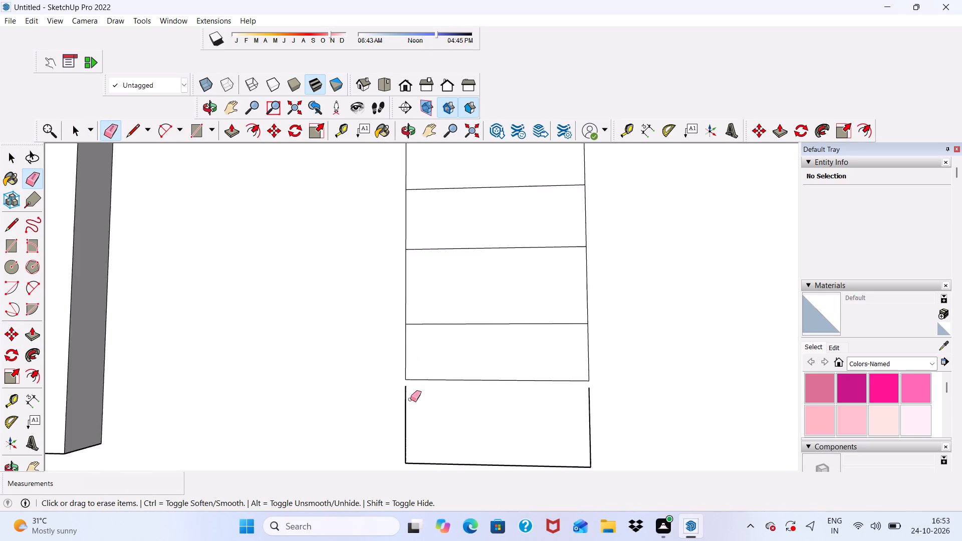
{"action": "scroll", "coordinate": [408, 404], "scroll_direction": "up", "scroll_amount": 4}
{"action": "left_click_drag", "start_coordinate": [407, 406], "coordinate": [404, 420]}
{"action": "left_click_drag", "start_coordinate": [669, 417], "coordinate": [650, 436]}
{"action": "scroll", "coordinate": [677, 383], "scroll_direction": "down", "scroll_amount": 6}
{"action": "scroll", "coordinate": [676, 447], "scroll_direction": "up", "scroll_amount": 3}
{"action": "left_click_drag", "start_coordinate": [662, 444], "coordinate": [649, 459]}
{"action": "left_click_drag", "start_coordinate": [615, 445], "coordinate": [613, 451]}
{"action": "scroll", "coordinate": [588, 416], "scroll_direction": "down", "scroll_amount": 10}
{"action": "key", "text": "space"}
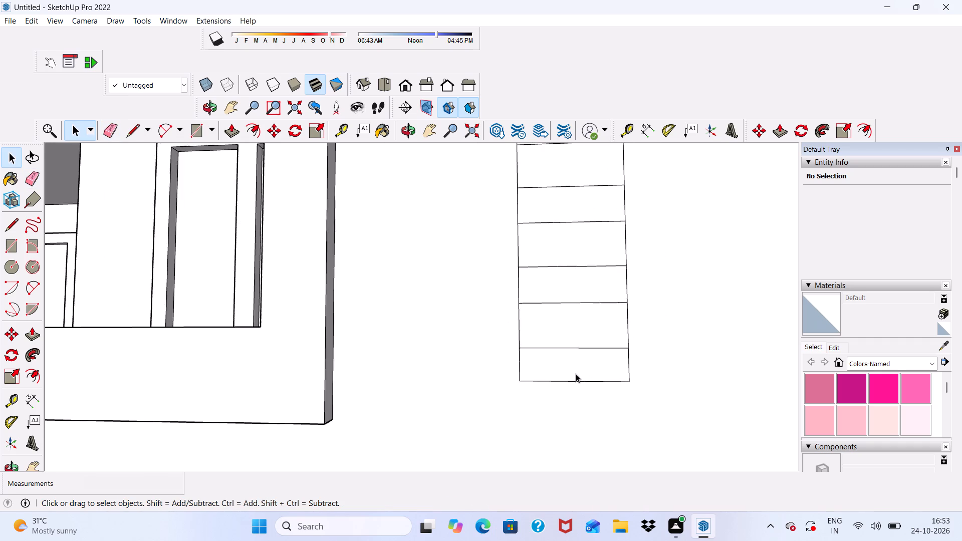
Delete the faces covering the recess in the upper three gaps between the horizontal bands.
{"action": "scroll", "coordinate": [576, 374], "scroll_direction": "down", "scroll_amount": 7}
{"action": "scroll", "coordinate": [545, 277], "scroll_direction": "up", "scroll_amount": 8}
{"action": "left_click", "coordinate": [559, 289]}
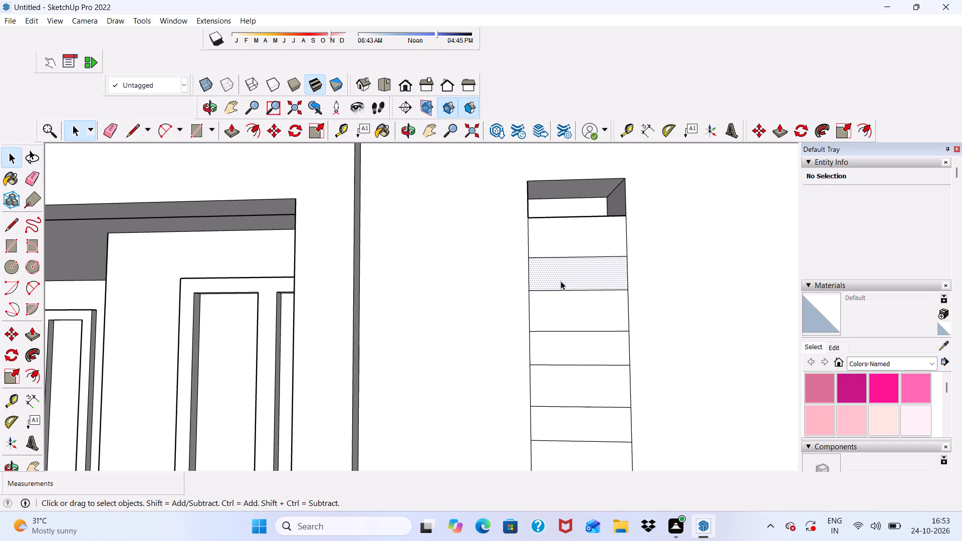
{"action": "key", "text": "Delete"}
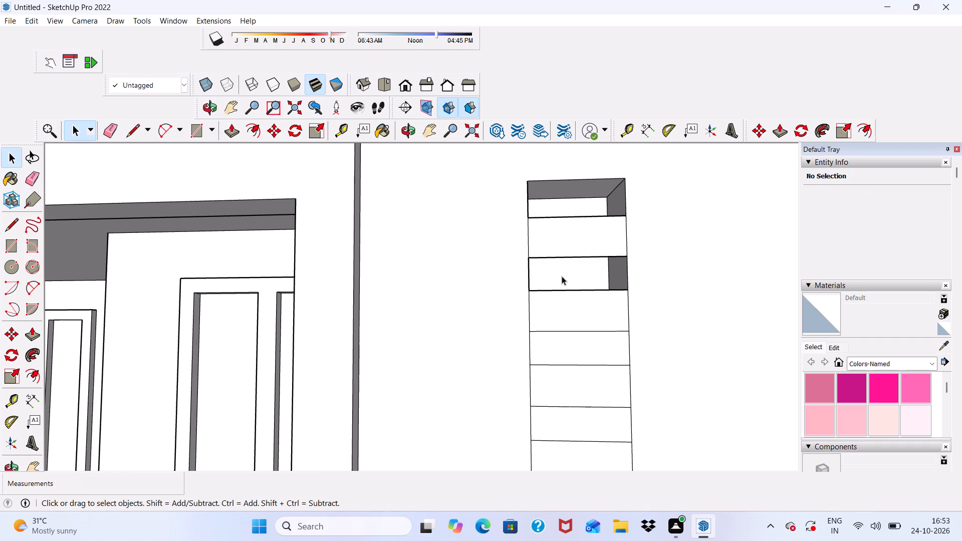
{"action": "scroll", "coordinate": [562, 276], "scroll_direction": "up", "scroll_amount": 1}
{"action": "scroll", "coordinate": [566, 339], "scroll_direction": "up", "scroll_amount": 1}
{"action": "left_click", "coordinate": [561, 357]}
{"action": "key", "text": "Delete"}
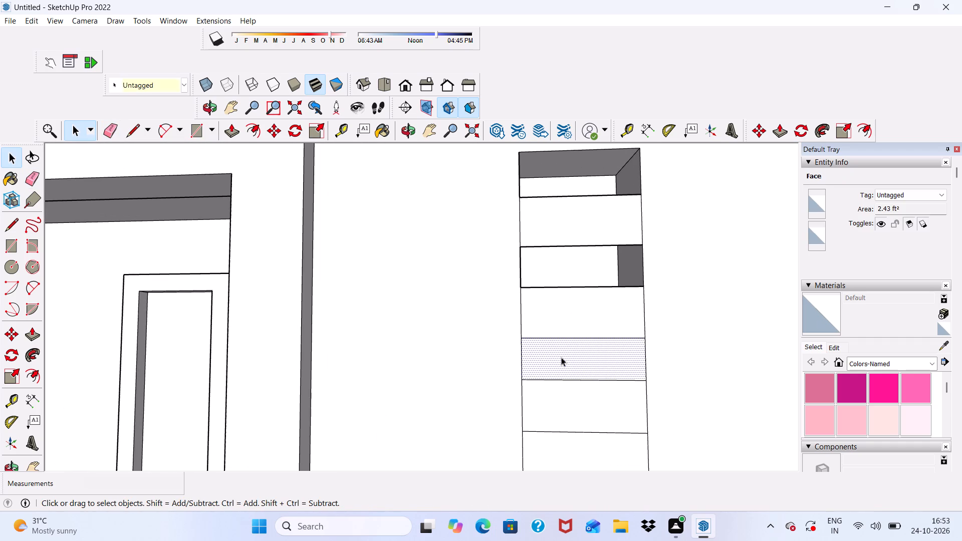
{"action": "scroll", "coordinate": [572, 365], "scroll_direction": "down", "scroll_amount": 4}
{"action": "scroll", "coordinate": [572, 365], "scroll_direction": "up", "scroll_amount": 5}
{"action": "left_click", "coordinate": [549, 423]}
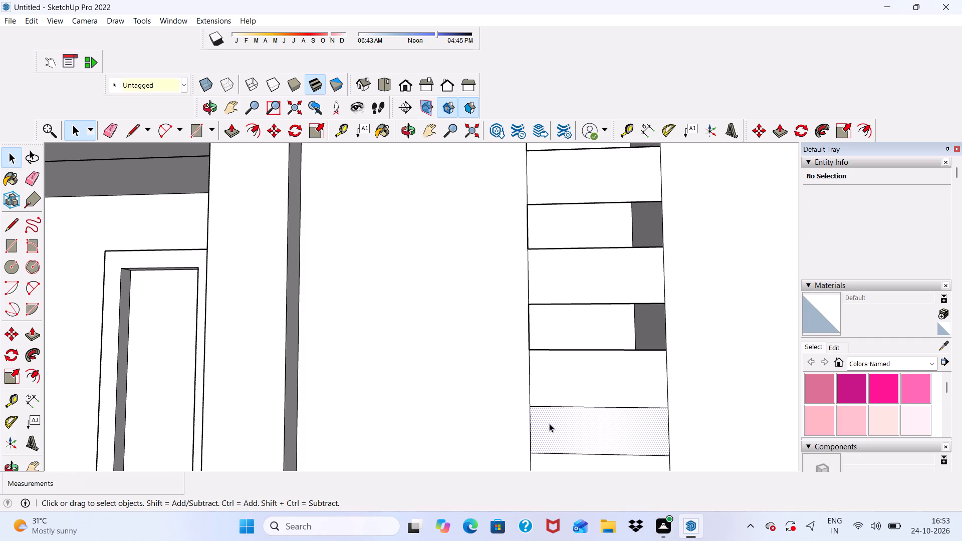
{"action": "key", "text": "Delete"}
Delete the faces covering the recess between the two lowest bands and below the bottom band.
{"action": "scroll", "coordinate": [549, 423], "scroll_direction": "up", "scroll_amount": 1}
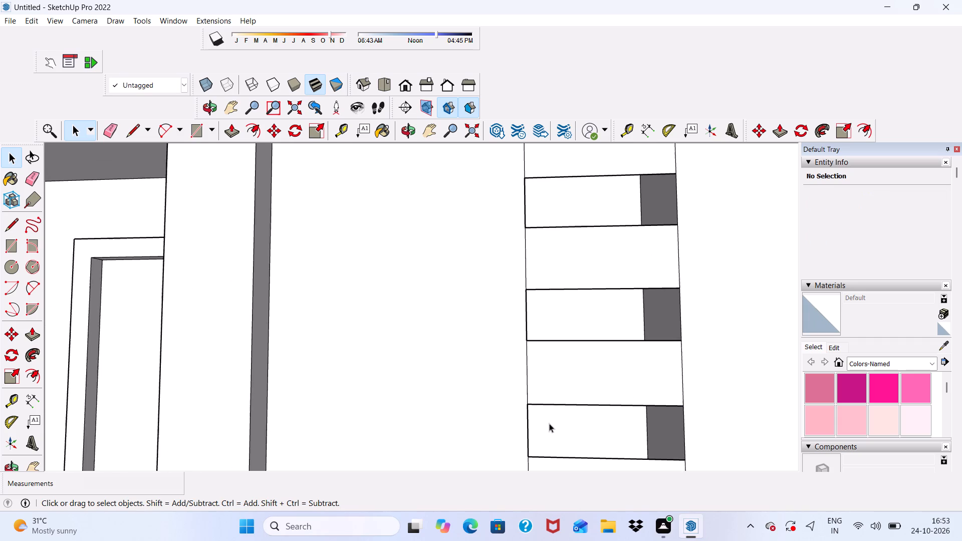
{"action": "scroll", "coordinate": [549, 423], "scroll_direction": "down", "scroll_amount": 11}
{"action": "scroll", "coordinate": [564, 440], "scroll_direction": "up", "scroll_amount": 6}
{"action": "left_click", "coordinate": [565, 437]}
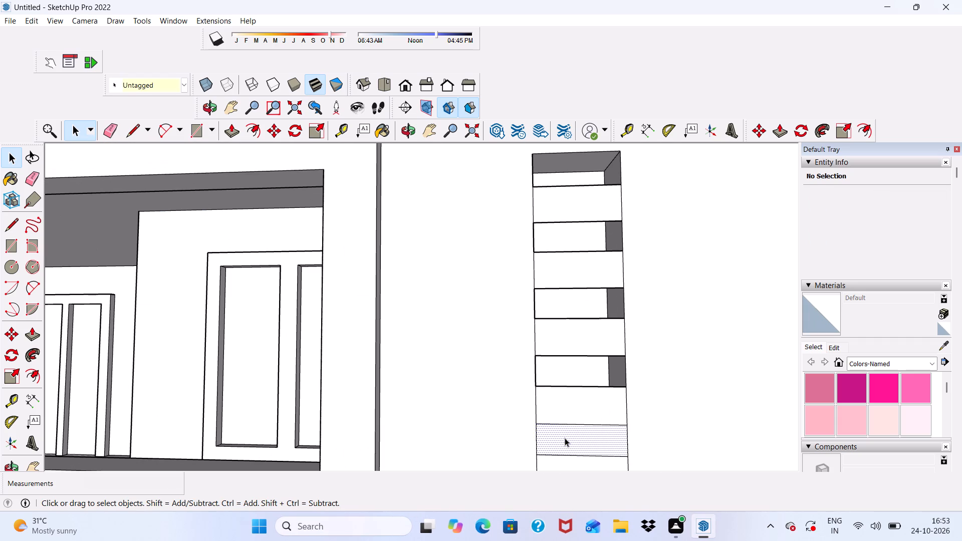
{"action": "key", "text": "Delete"}
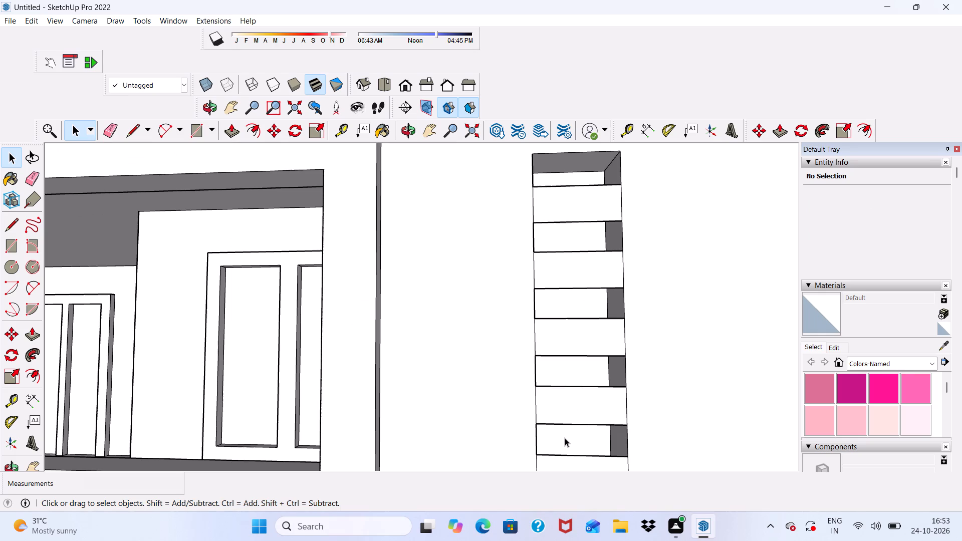
{"action": "scroll", "coordinate": [565, 438], "scroll_direction": "down", "scroll_amount": 10}
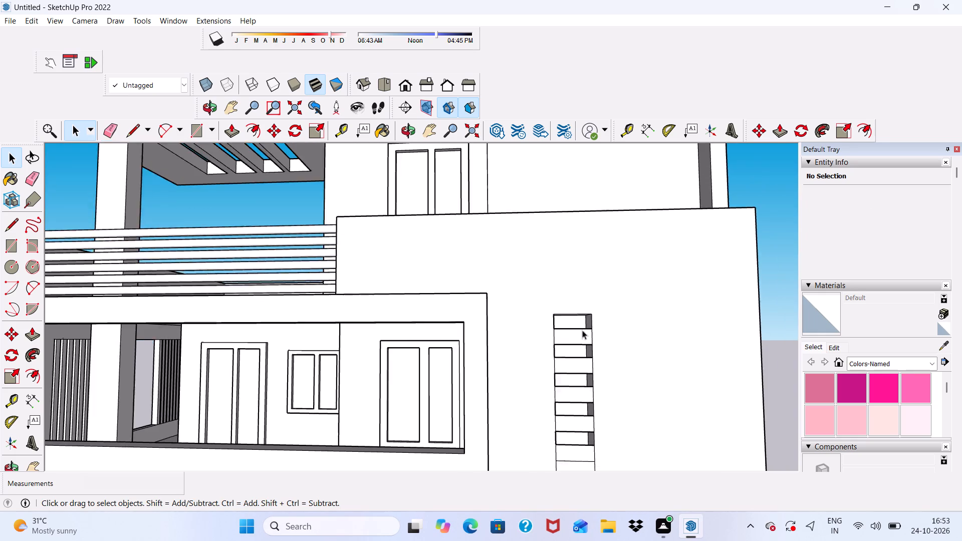
{"action": "scroll", "coordinate": [582, 330], "scroll_direction": "down", "scroll_amount": 2}
{"action": "scroll", "coordinate": [586, 437], "scroll_direction": "up", "scroll_amount": 15}
{"action": "left_click", "coordinate": [579, 430]}
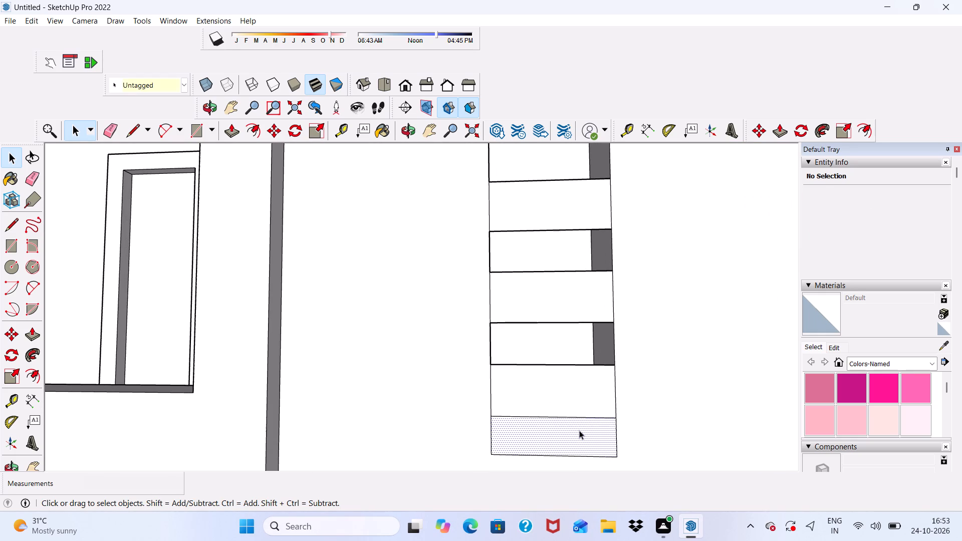
{"action": "key", "text": "Delete"}
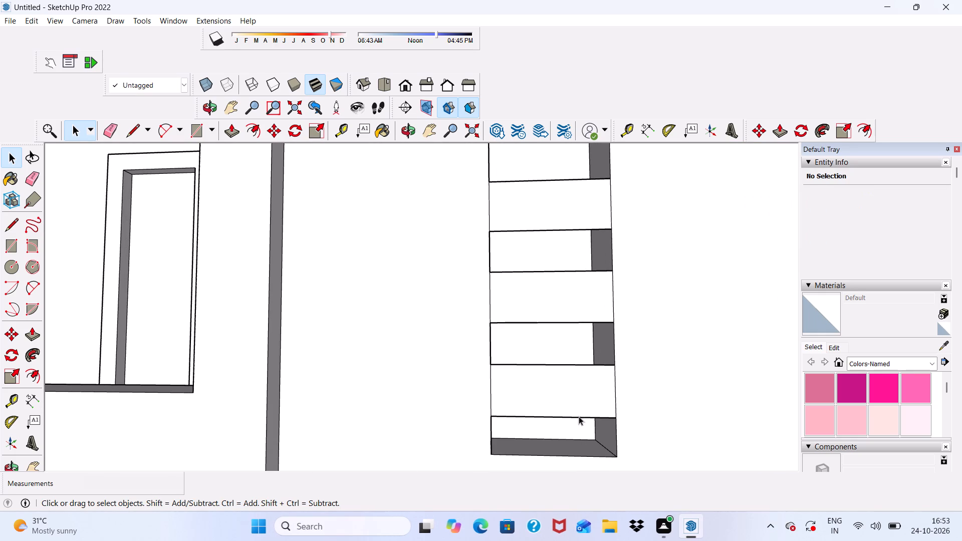
Push/Pull the lowest horizontal band of the recess outward by 3".
{"action": "left_click", "coordinate": [225, 132]}
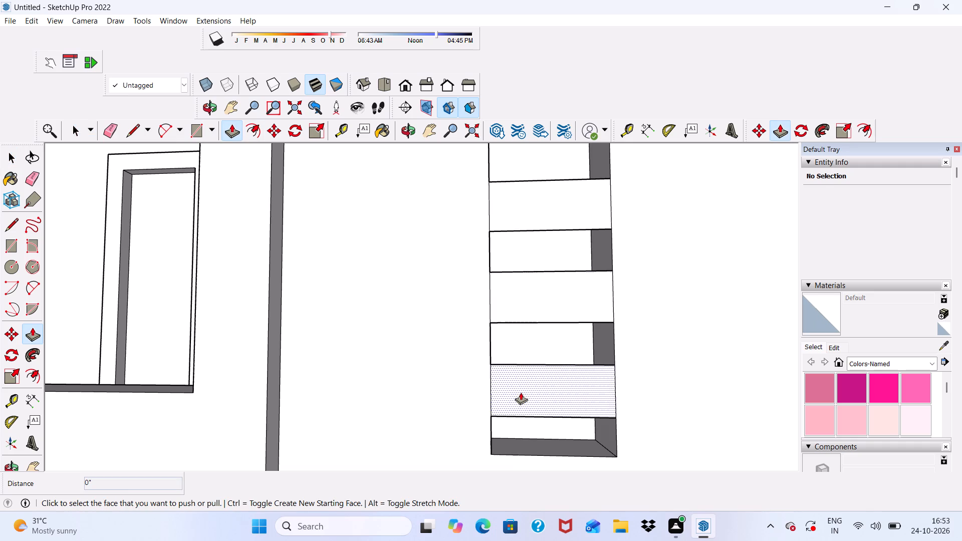
{"action": "scroll", "coordinate": [521, 394], "scroll_direction": "up", "scroll_amount": 1}
{"action": "left_click", "coordinate": [521, 391]}
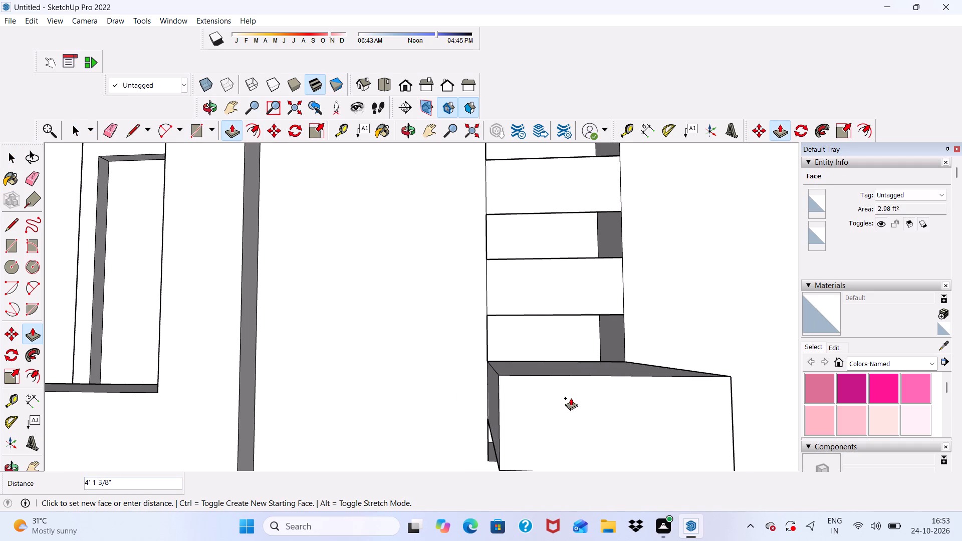
{"action": "key", "text": "3"}
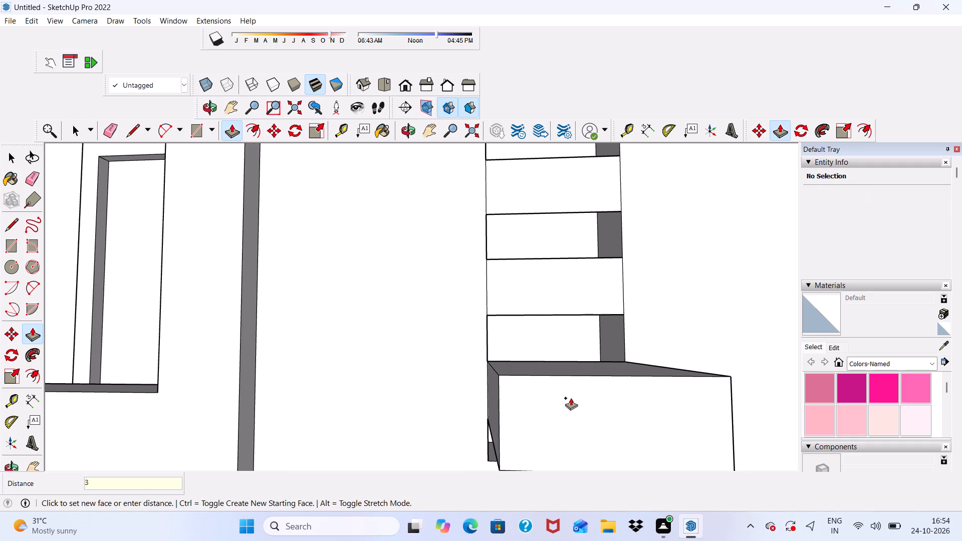
{"action": "key", "text": "shift+quotedbl"}
{"action": "key", "text": "Return"}
Push/Pull the other four horizontal bands outward by 3", matching each to the already extruded band below it.
{"action": "scroll", "coordinate": [570, 398], "scroll_direction": "down", "scroll_amount": 4}
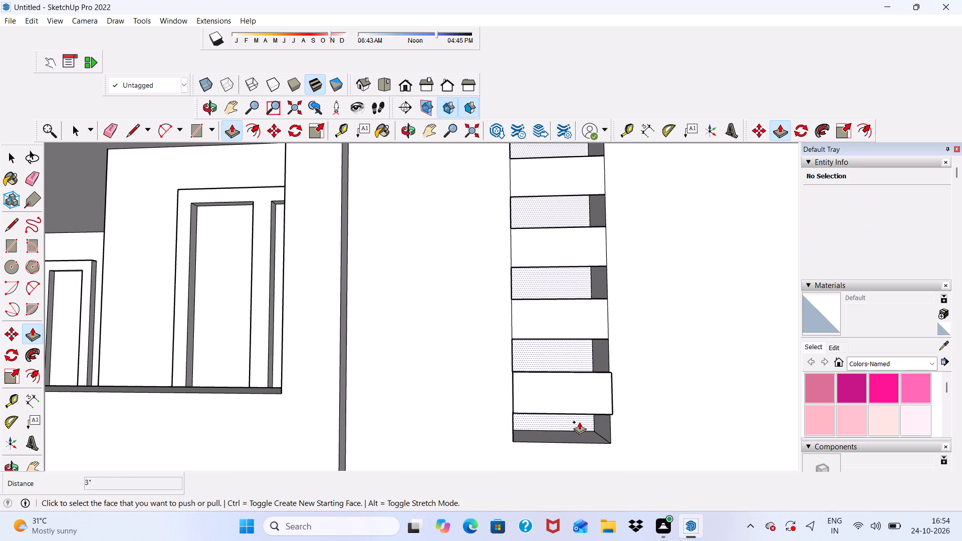
{"action": "middle_click_drag", "start_coordinate": [581, 422], "coordinate": [421, 441]}
{"action": "scroll", "coordinate": [259, 330], "scroll_direction": "up", "scroll_amount": 3}
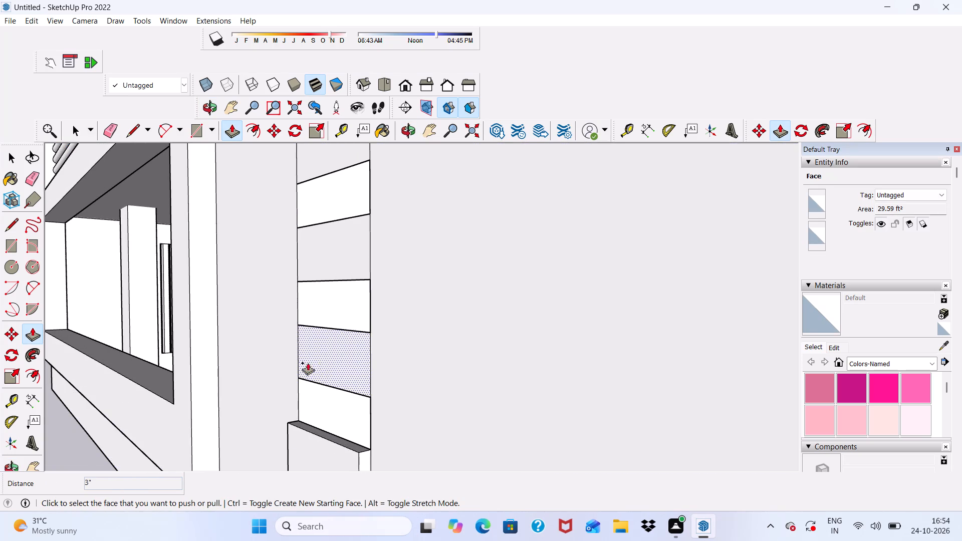
{"action": "left_click", "coordinate": [334, 363]}
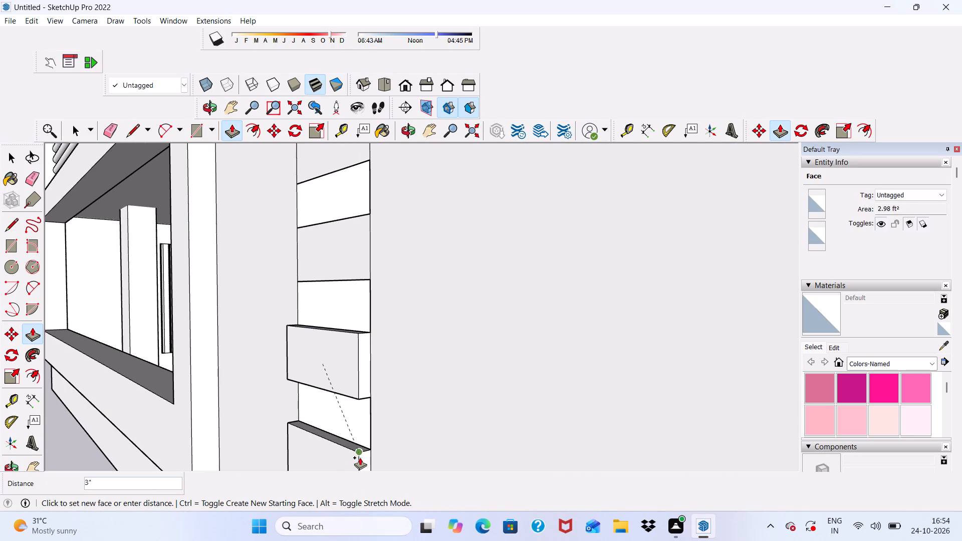
{"action": "left_click", "coordinate": [360, 457]}
{"action": "left_click", "coordinate": [348, 252]}
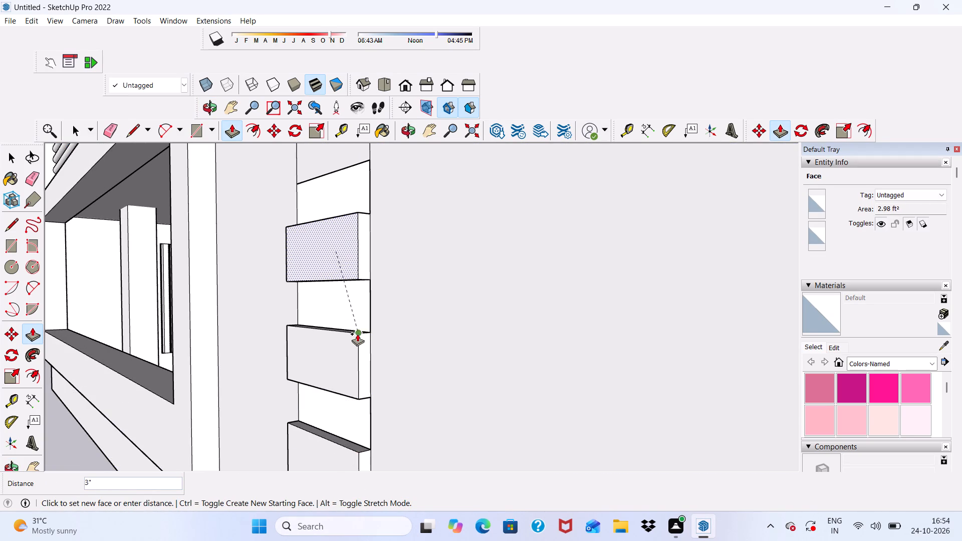
{"action": "left_click", "coordinate": [357, 344]}
{"action": "scroll", "coordinate": [353, 256], "scroll_direction": "down", "scroll_amount": 8}
{"action": "scroll", "coordinate": [364, 211], "scroll_direction": "up", "scroll_amount": 3}
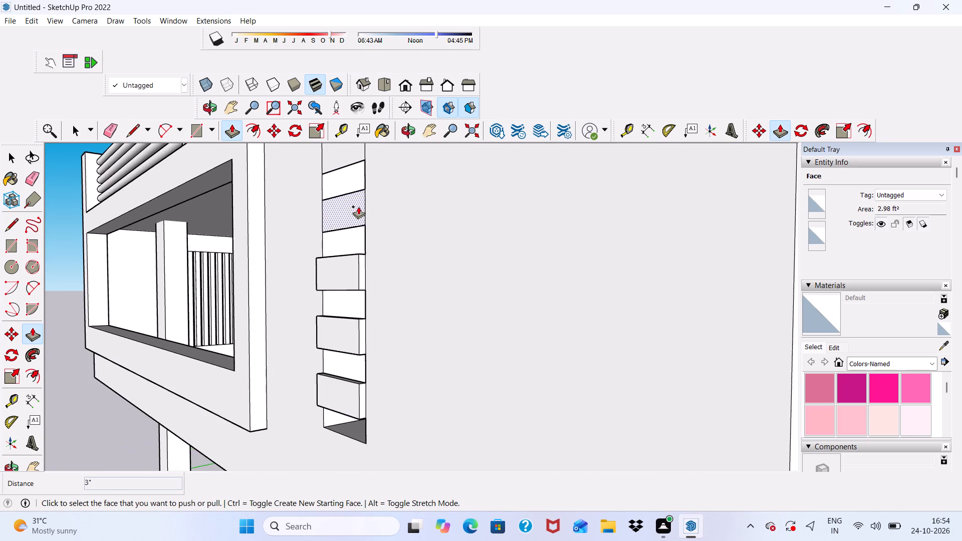
{"action": "left_click", "coordinate": [358, 206]}
{"action": "left_click", "coordinate": [358, 263]}
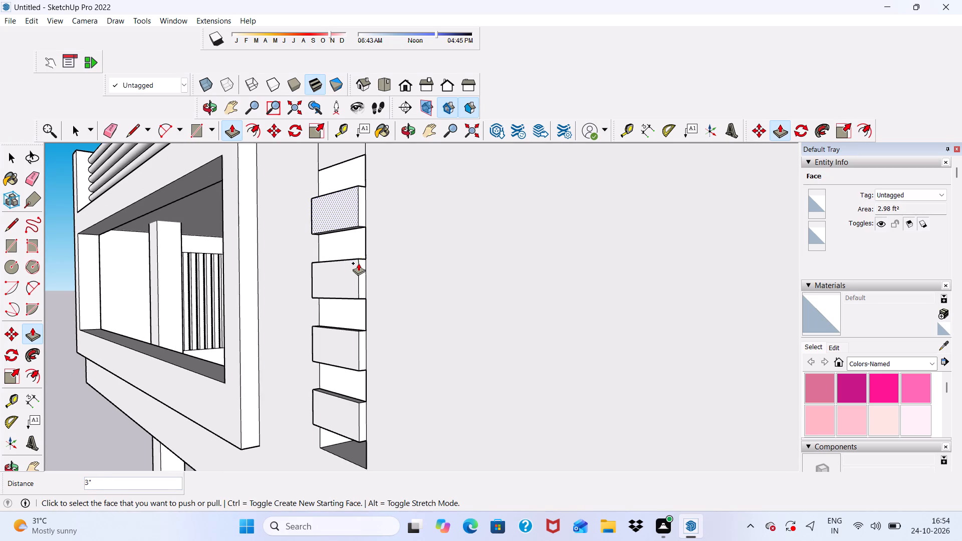
{"action": "scroll", "coordinate": [363, 303], "scroll_direction": "down", "scroll_amount": 5}
{"action": "scroll", "coordinate": [344, 176], "scroll_direction": "up", "scroll_amount": 9}
{"action": "left_click", "coordinate": [361, 241]}
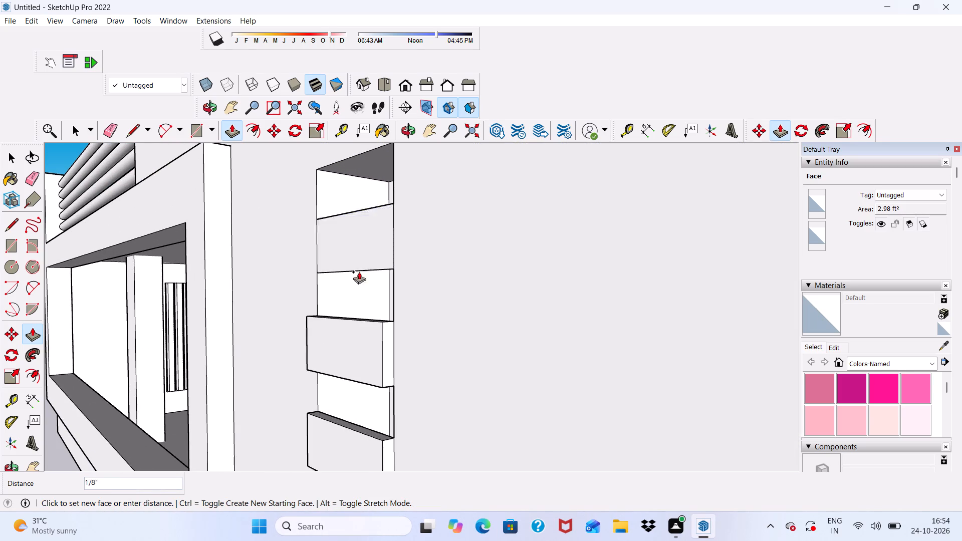
{"action": "left_click", "coordinate": [386, 339]}
{"action": "scroll", "coordinate": [236, 306], "scroll_direction": "down", "scroll_amount": 8}
{"action": "key", "text": "space"}
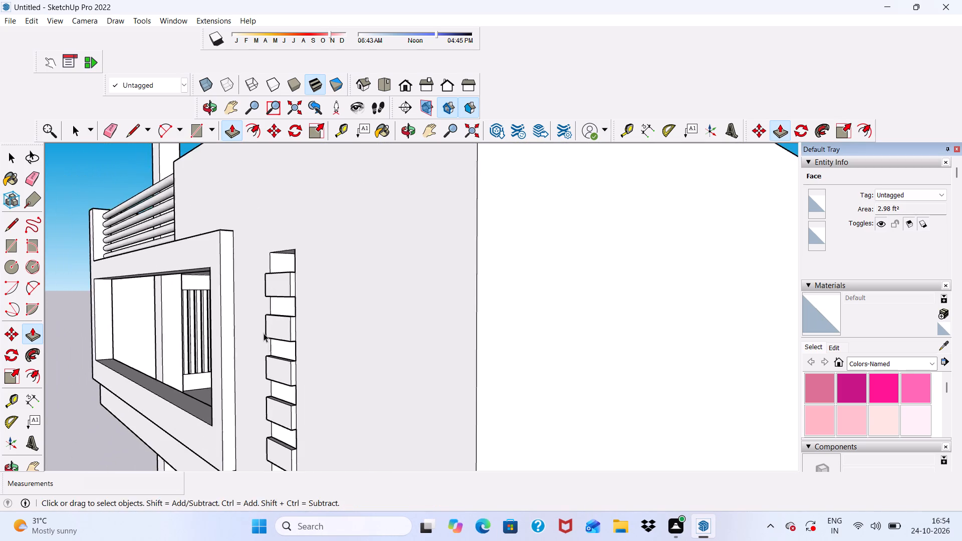
Draw a vertical rectangle about 6 1/4" wide on the front wall just right of the banded recess, from the wall's top edge to its bottom edge.
{"action": "middle_click_drag", "start_coordinate": [265, 334], "coordinate": [508, 276]}
{"action": "scroll", "coordinate": [508, 276], "scroll_direction": "up", "scroll_amount": 1}
{"action": "scroll", "coordinate": [503, 281], "scroll_direction": "down", "scroll_amount": 5}
{"action": "middle_click_drag", "start_coordinate": [552, 346], "coordinate": [456, 444]}
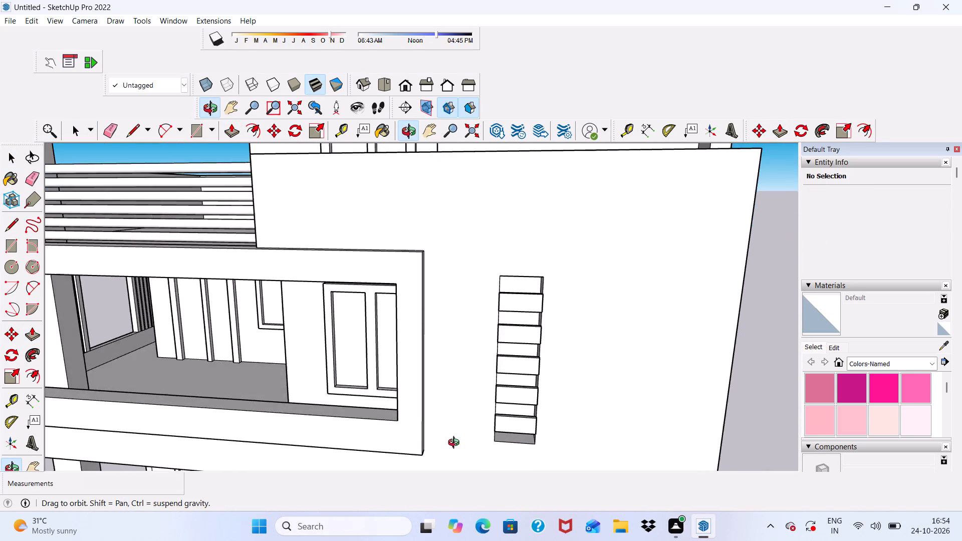
{"action": "middle_click_drag", "start_coordinate": [456, 444], "coordinate": [439, 413]}
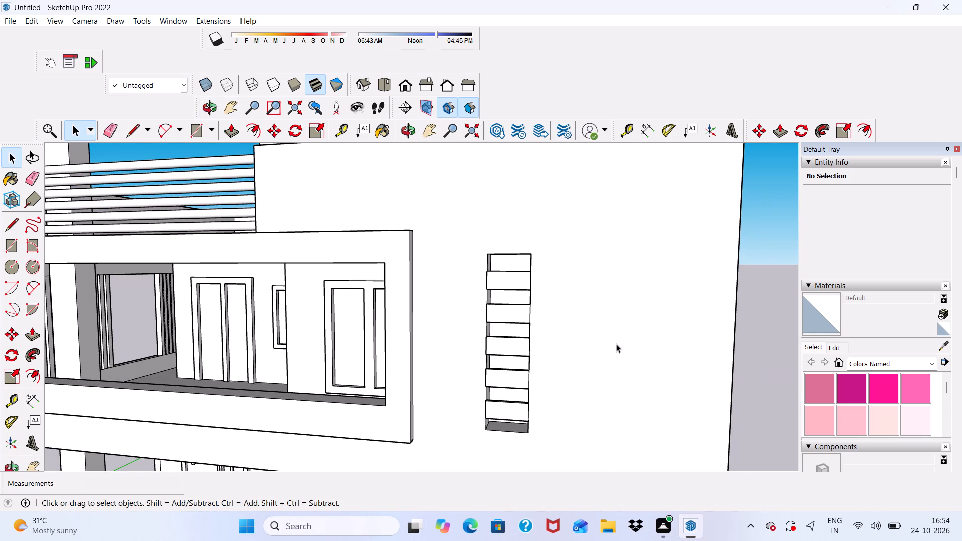
{"action": "scroll", "coordinate": [583, 339], "scroll_direction": "down", "scroll_amount": 10}
{"action": "scroll", "coordinate": [586, 282], "scroll_direction": "up", "scroll_amount": 1}
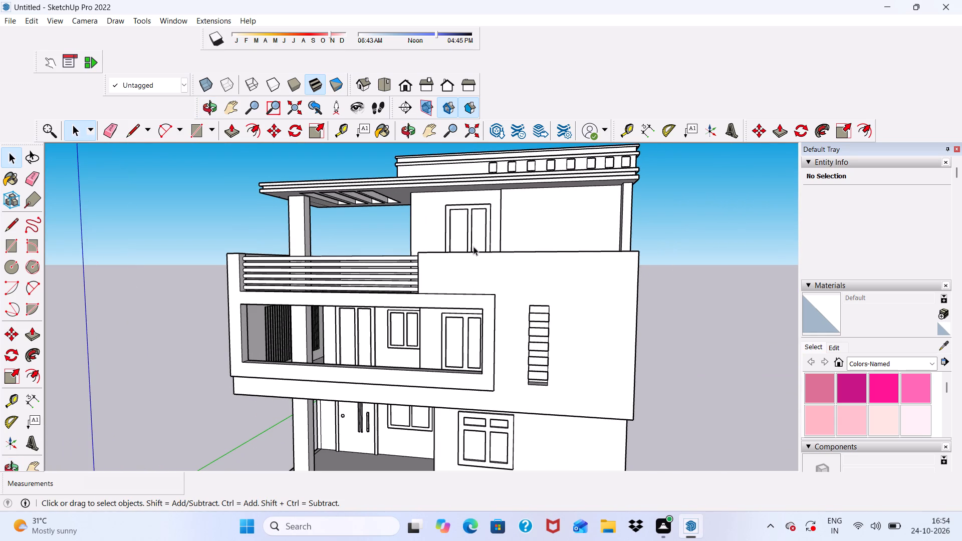
{"action": "left_click", "coordinate": [194, 130]}
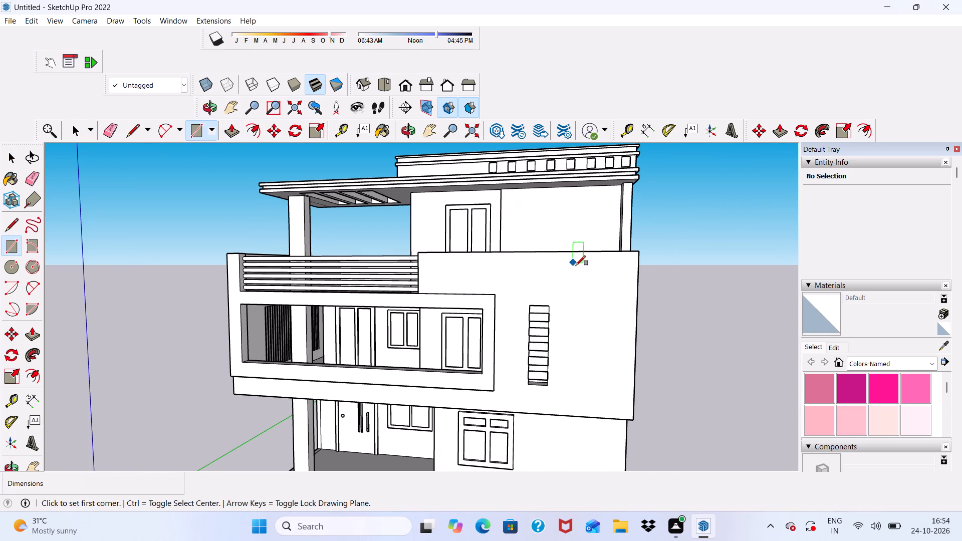
{"action": "scroll", "coordinate": [576, 265], "scroll_direction": "up", "scroll_amount": 3}
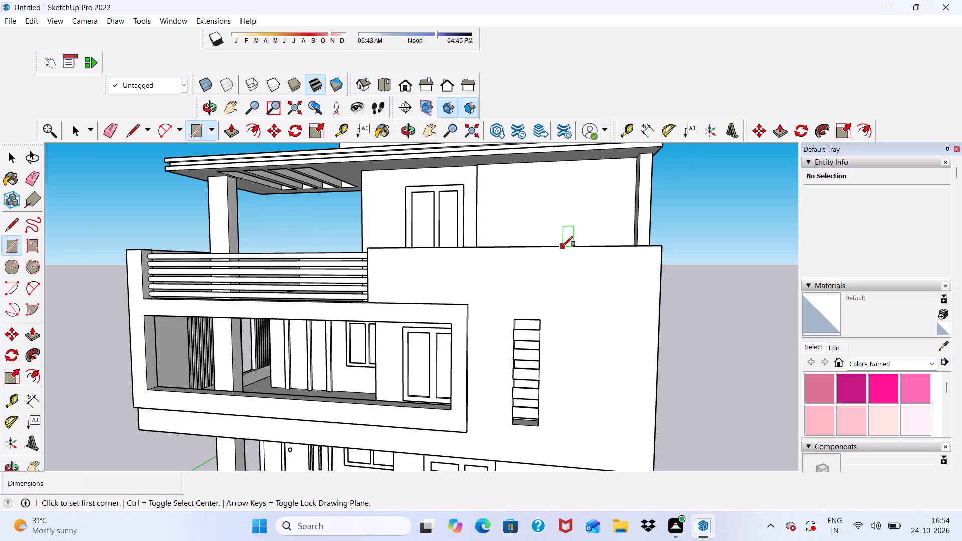
{"action": "left_click", "coordinate": [560, 249]}
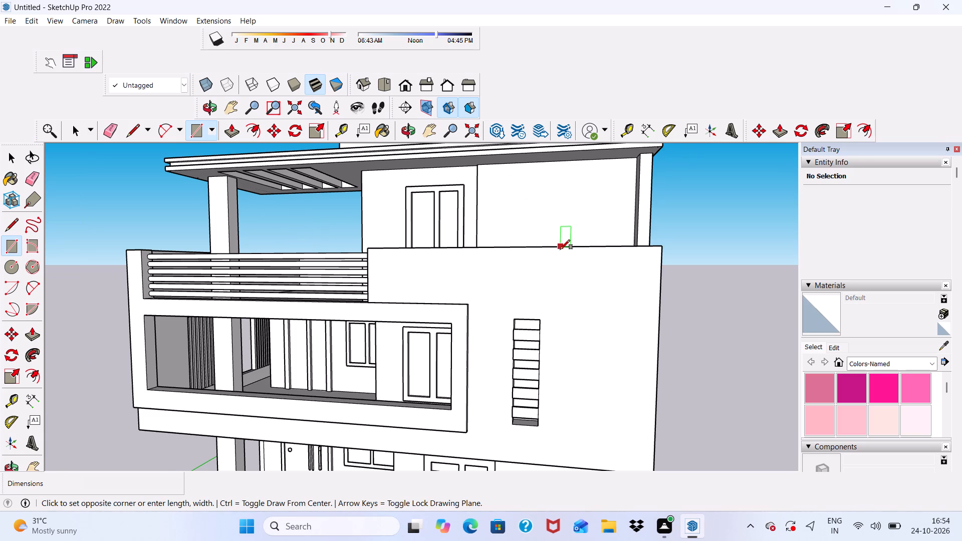
{"action": "scroll", "coordinate": [564, 294], "scroll_direction": "down", "scroll_amount": 8}
{"action": "scroll", "coordinate": [564, 461], "scroll_direction": "up", "scroll_amount": 5}
{"action": "scroll", "coordinate": [573, 389], "scroll_direction": "up", "scroll_amount": 6}
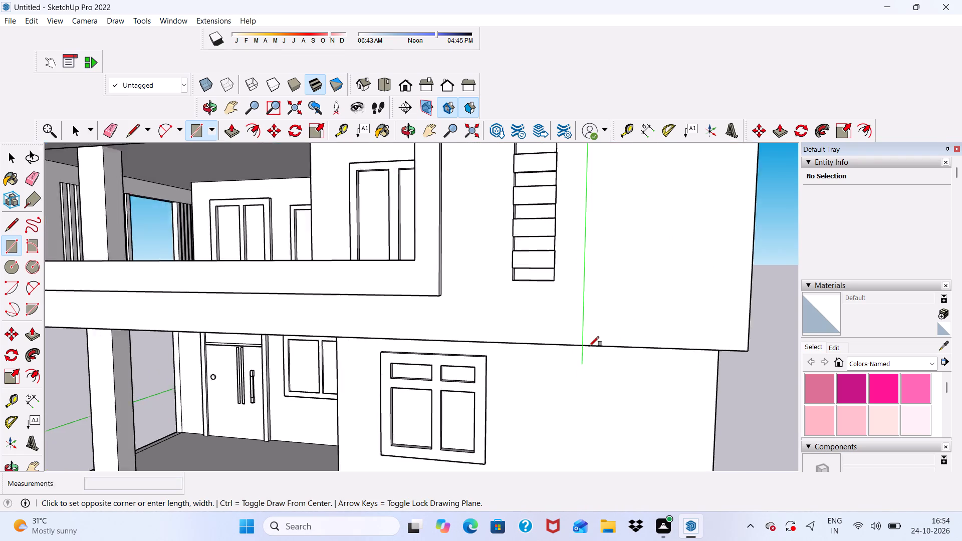
{"action": "scroll", "coordinate": [589, 346], "scroll_direction": "up", "scroll_amount": 8}
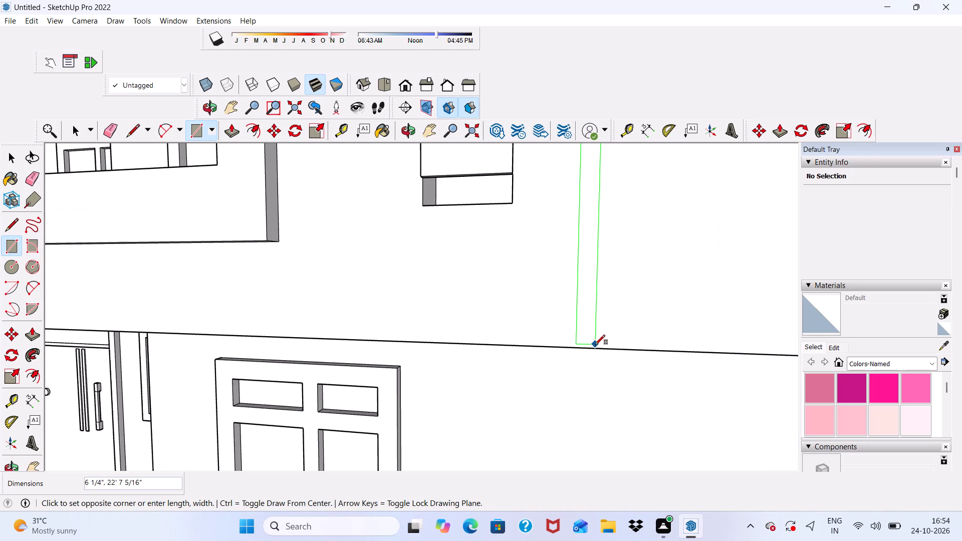
{"action": "left_click", "coordinate": [595, 347]}
Draw a full-height rectangle about 22' 8 5/8" by 2' 3 5/16" along the outer right edge of the same front wall.
{"action": "scroll", "coordinate": [443, 368], "scroll_direction": "down", "scroll_amount": 14}
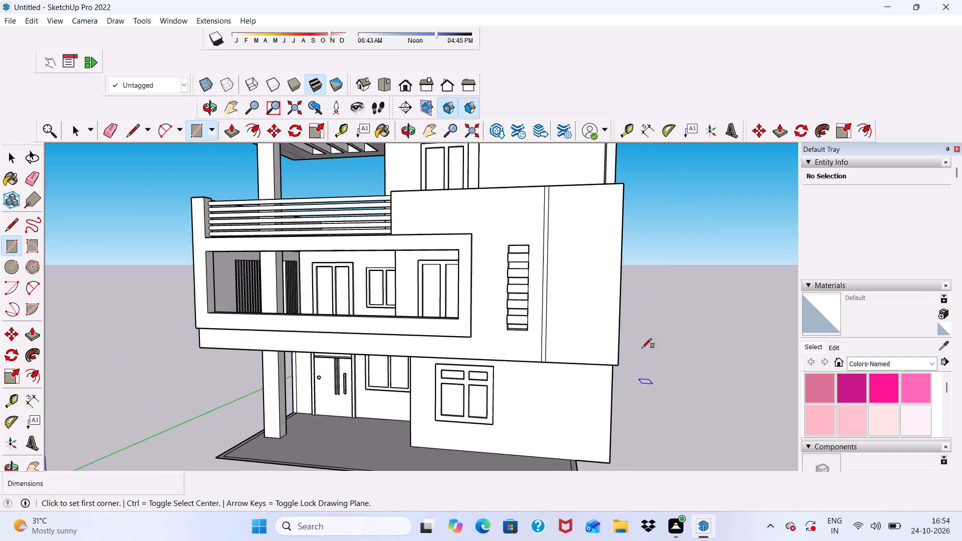
{"action": "scroll", "coordinate": [625, 213], "scroll_direction": "up", "scroll_amount": 4}
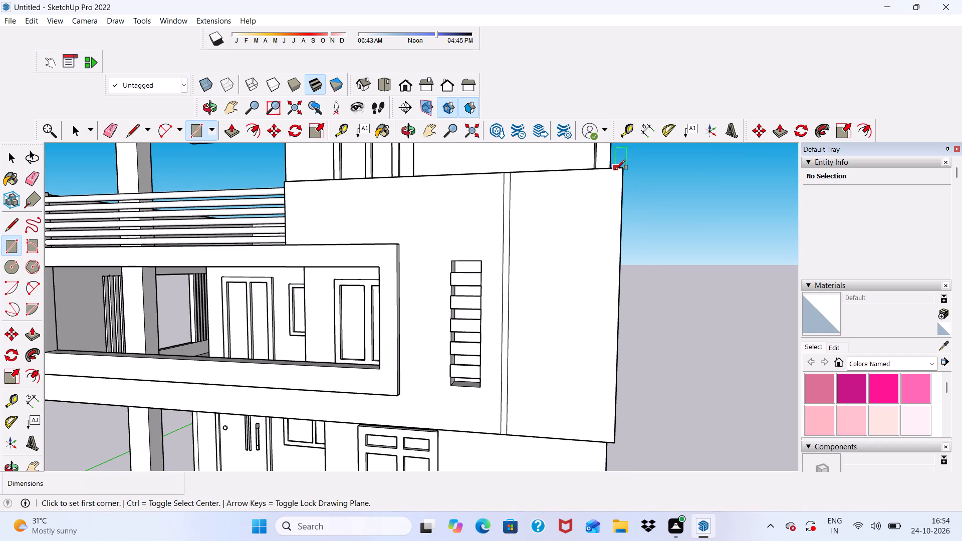
{"action": "left_click", "coordinate": [619, 169]}
{"action": "scroll", "coordinate": [587, 269], "scroll_direction": "up", "scroll_amount": 2}
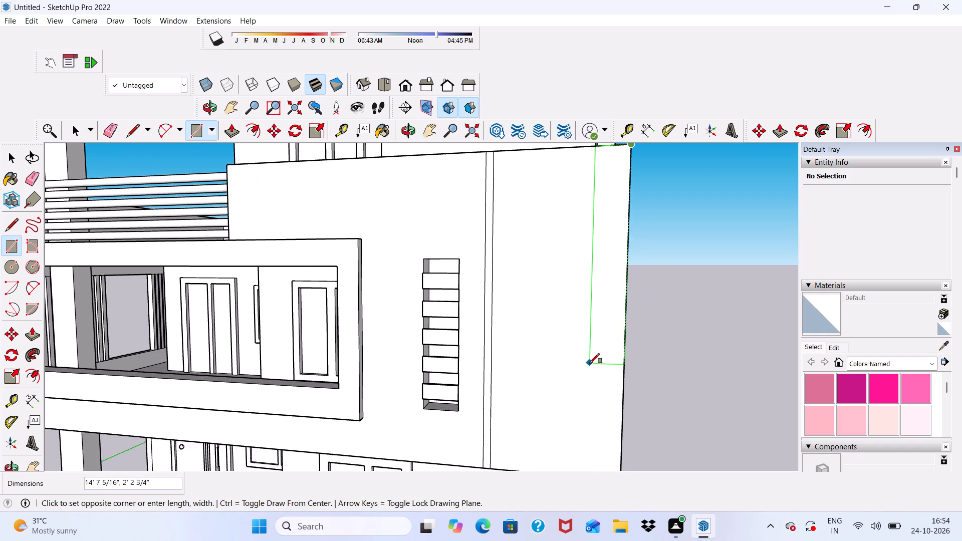
{"action": "scroll", "coordinate": [592, 296], "scroll_direction": "down", "scroll_amount": 5}
{"action": "scroll", "coordinate": [597, 412], "scroll_direction": "up", "scroll_amount": 4}
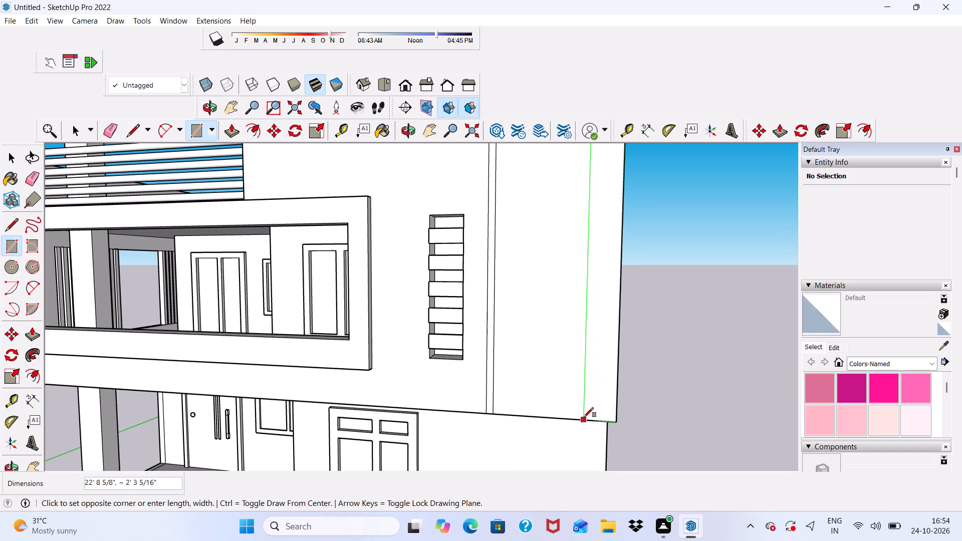
{"action": "left_click", "coordinate": [584, 417]}
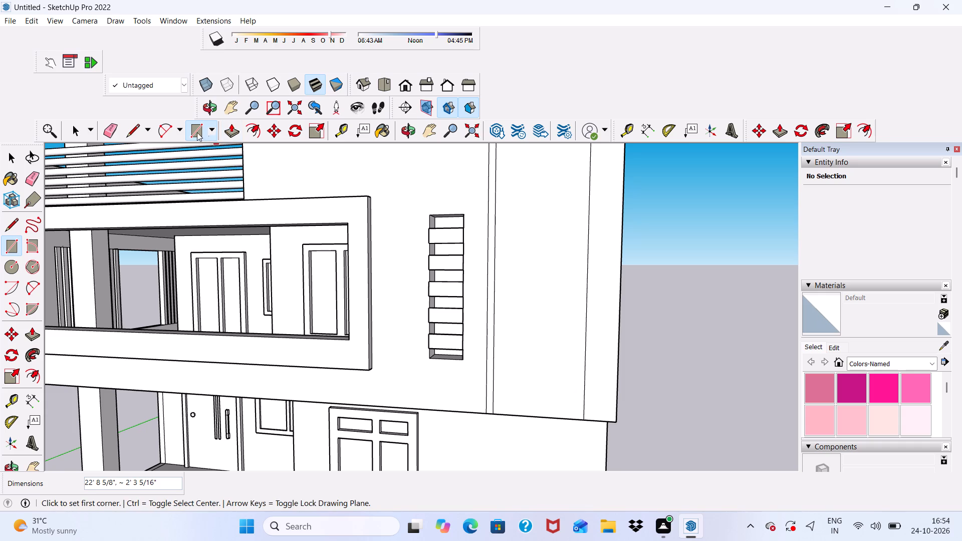
Push/Pull the narrow full-height strip beside the banded recess outward by 6".
{"action": "left_click", "coordinate": [234, 127]}
{"action": "scroll", "coordinate": [252, 147], "scroll_direction": "down", "scroll_amount": 1}
{"action": "scroll", "coordinate": [466, 244], "scroll_direction": "up", "scroll_amount": 4}
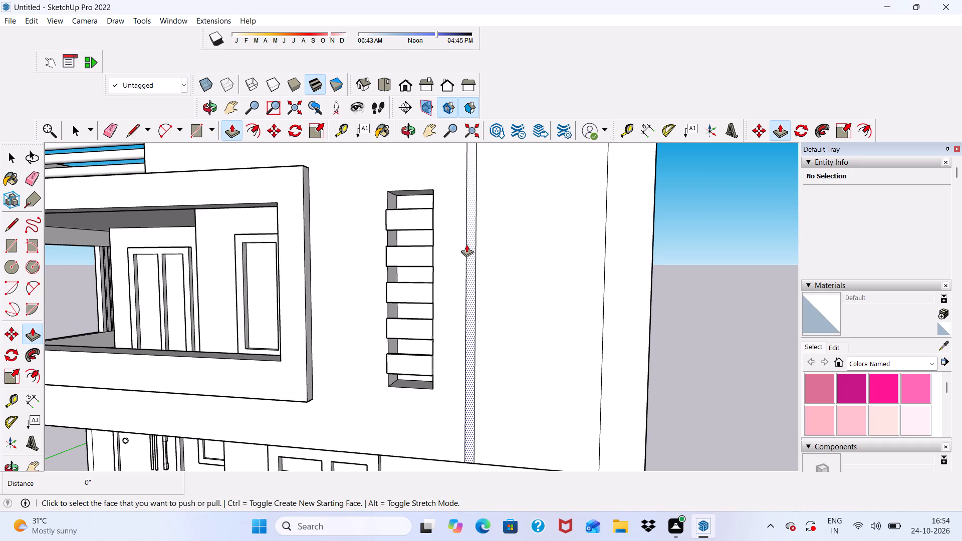
{"action": "left_click", "coordinate": [466, 249]}
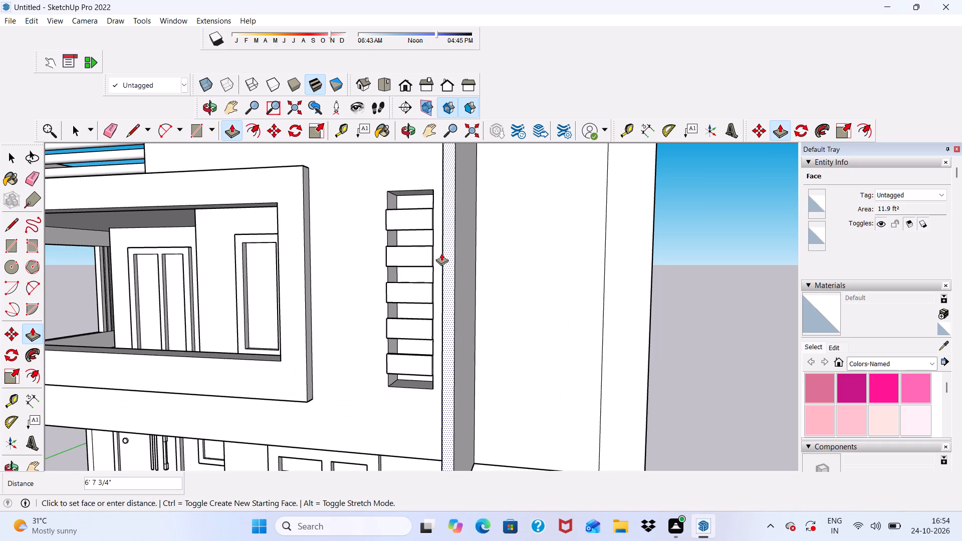
{"action": "type", "text": "6\""}
{"action": "key", "text": "Return"}
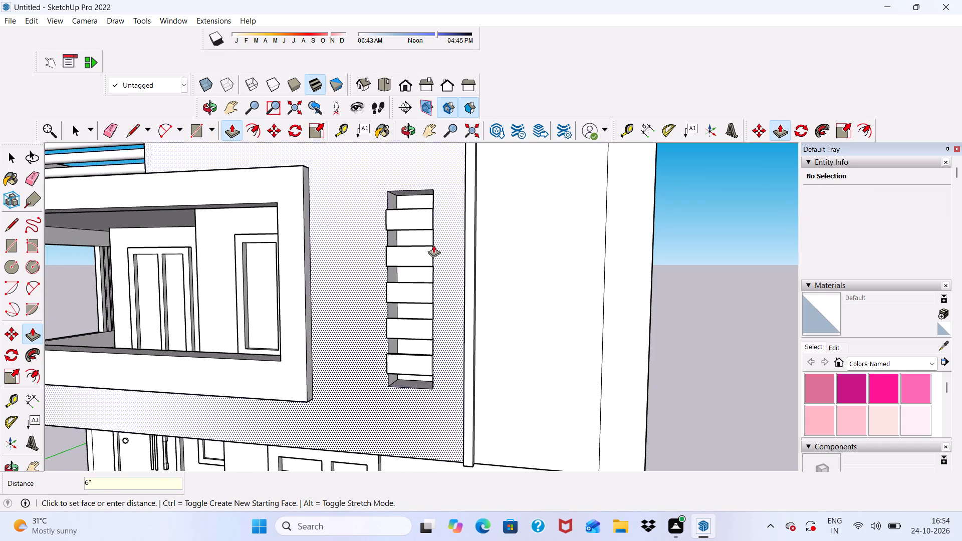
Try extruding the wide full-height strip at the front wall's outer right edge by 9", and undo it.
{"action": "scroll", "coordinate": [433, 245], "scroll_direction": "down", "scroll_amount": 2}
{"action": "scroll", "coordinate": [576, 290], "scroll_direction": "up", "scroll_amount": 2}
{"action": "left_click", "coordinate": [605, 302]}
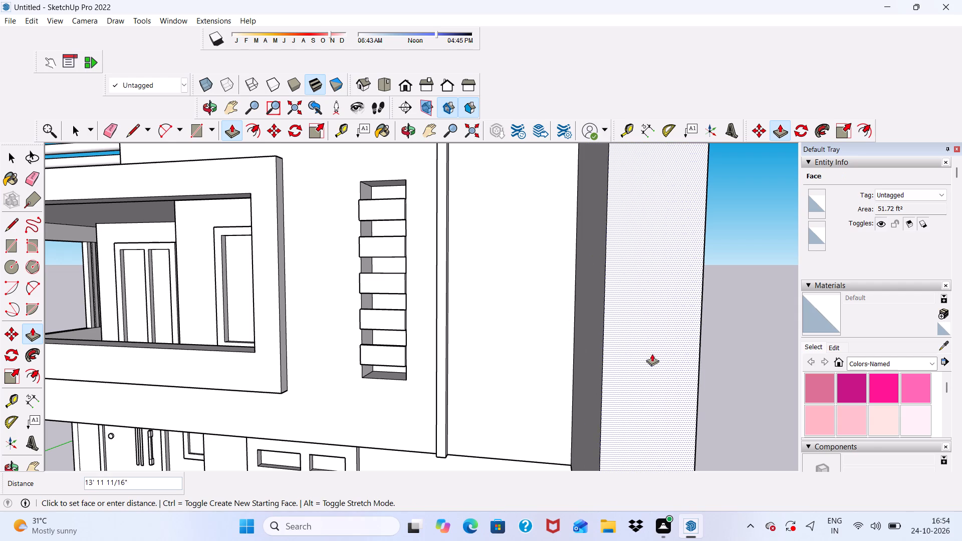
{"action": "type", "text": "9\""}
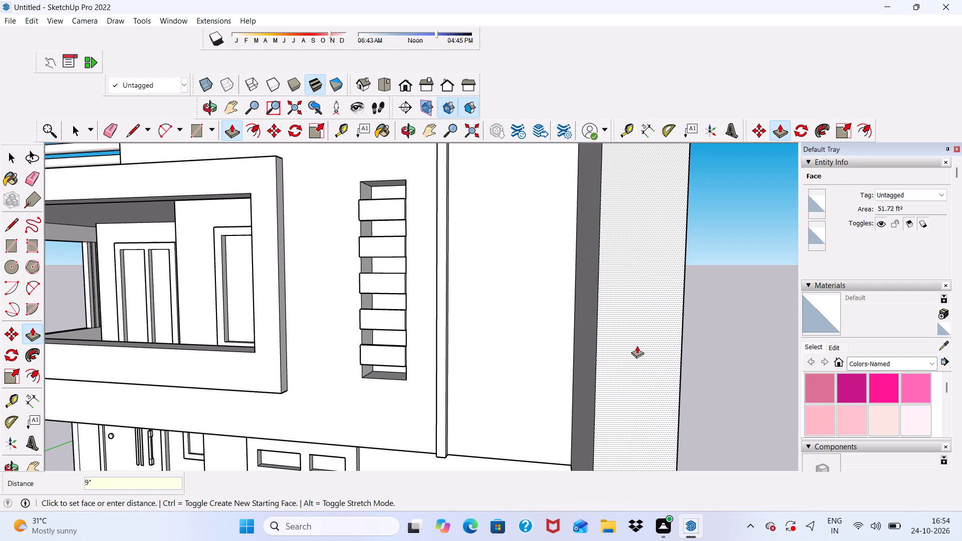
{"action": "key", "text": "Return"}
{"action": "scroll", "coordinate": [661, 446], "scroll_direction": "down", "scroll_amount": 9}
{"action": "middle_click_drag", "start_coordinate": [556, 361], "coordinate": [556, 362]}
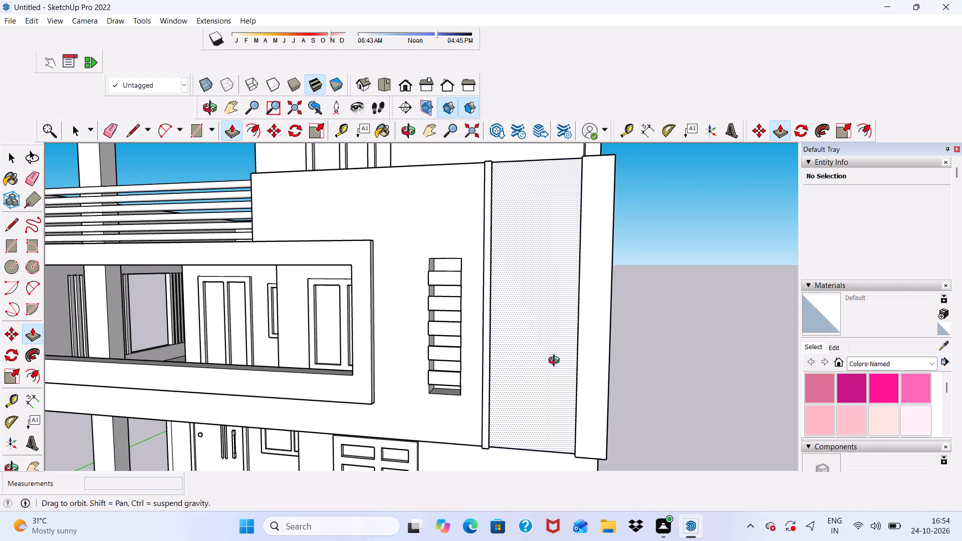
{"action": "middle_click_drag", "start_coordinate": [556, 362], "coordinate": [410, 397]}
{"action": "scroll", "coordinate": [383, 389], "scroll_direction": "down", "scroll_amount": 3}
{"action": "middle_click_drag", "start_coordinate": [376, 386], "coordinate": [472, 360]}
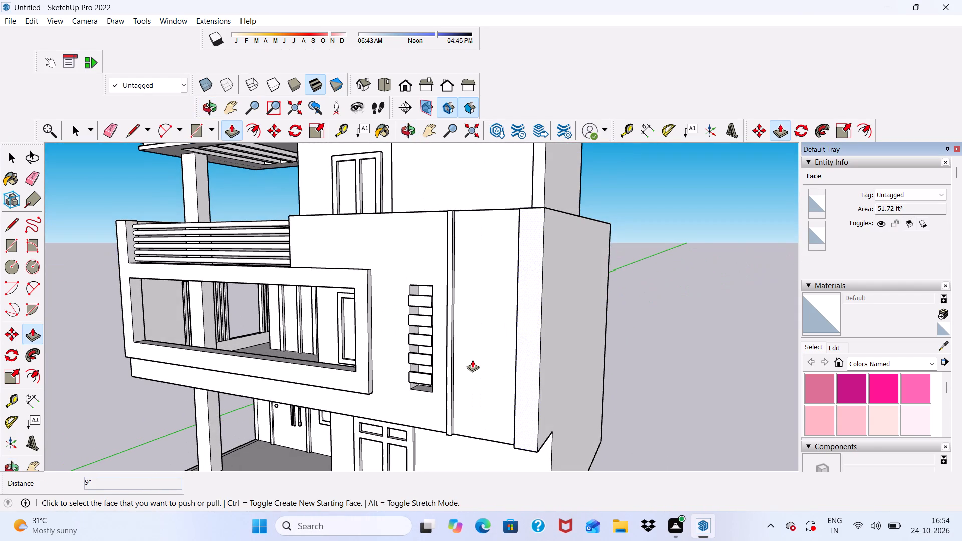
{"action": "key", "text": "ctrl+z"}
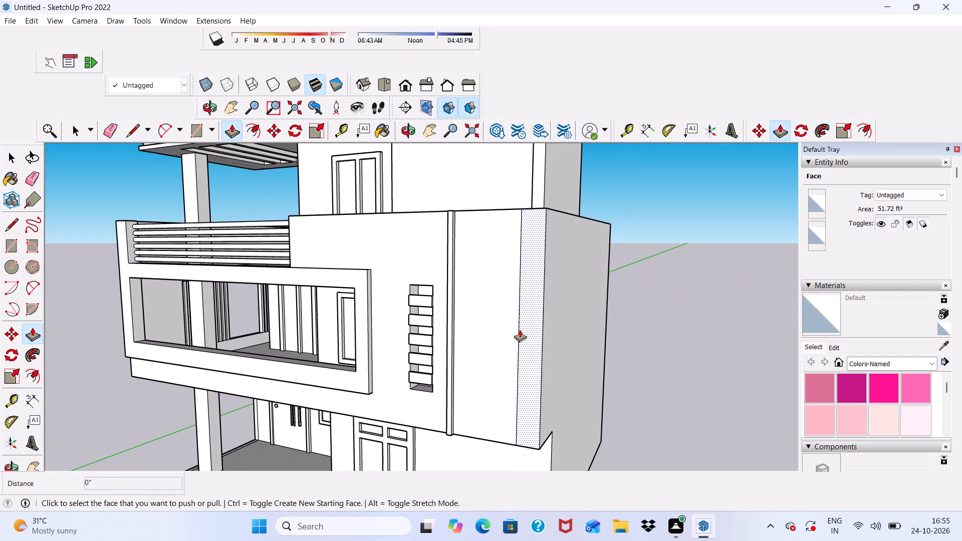
Push/Pull the wide full-height strip at the front wall's outer right edge outward by 9".
{"action": "left_click", "coordinate": [529, 334]}
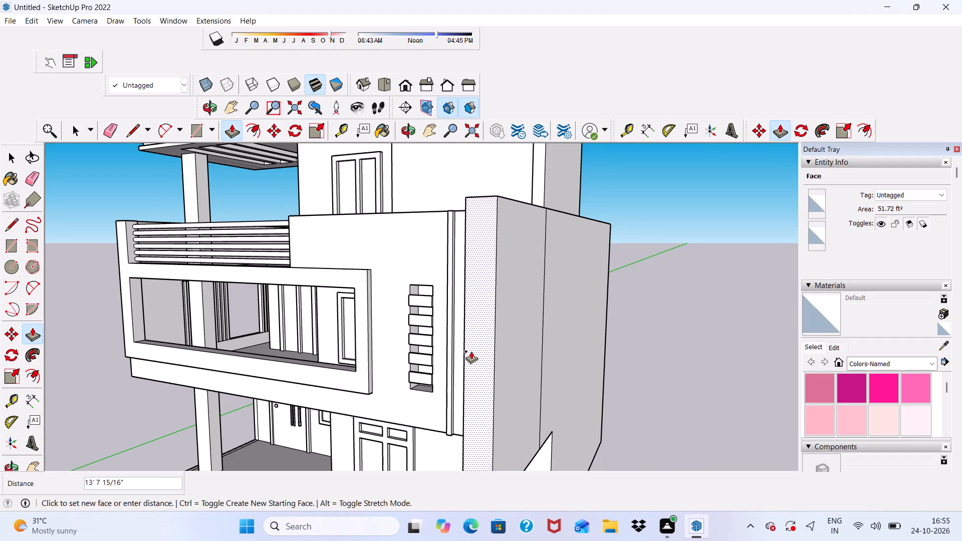
{"action": "type", "text": "9\""}
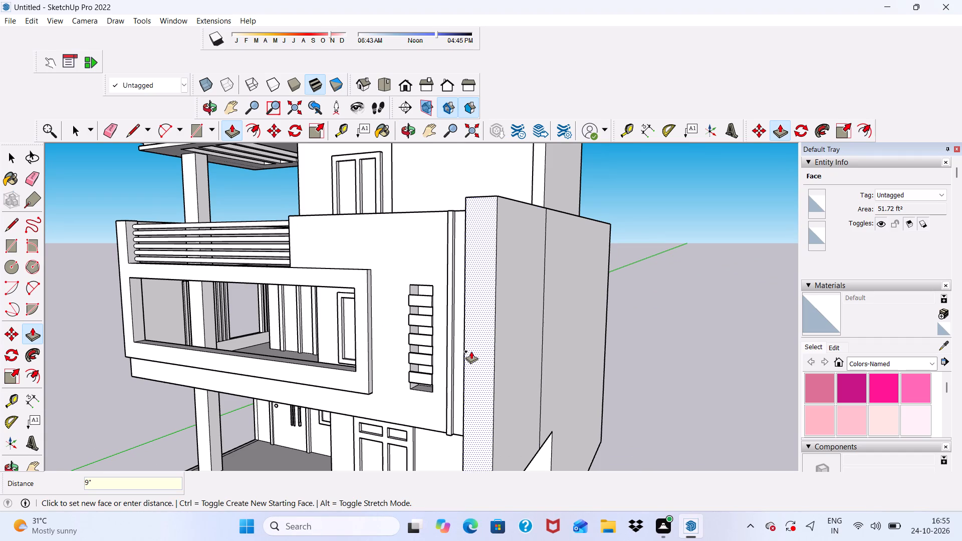
{"action": "key", "text": "Return"}
{"action": "key", "text": "space"}
{"action": "scroll", "coordinate": [471, 349], "scroll_direction": "down", "scroll_amount": 7}
{"action": "middle_click_drag", "start_coordinate": [475, 349], "coordinate": [554, 302]}
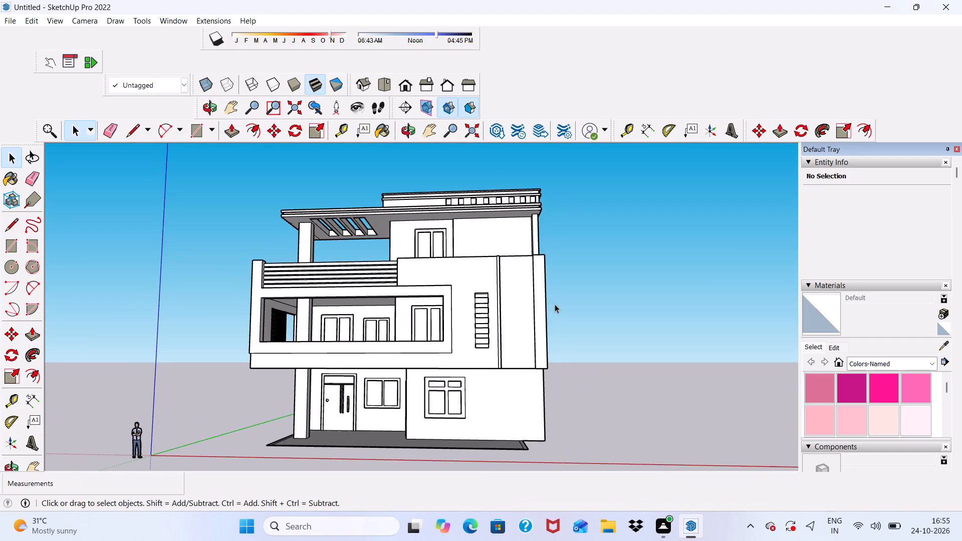
Examine the front facade, roof and balcony of the house from above, below and straight ahead.
{"action": "scroll", "coordinate": [537, 282], "scroll_direction": "up", "scroll_amount": 5}
{"action": "scroll", "coordinate": [497, 274], "scroll_direction": "up", "scroll_amount": 2}
{"action": "scroll", "coordinate": [494, 261], "scroll_direction": "down", "scroll_amount": 9}
{"action": "middle_click_drag", "start_coordinate": [505, 314], "coordinate": [505, 231]}
{"action": "scroll", "coordinate": [505, 231], "scroll_direction": "up", "scroll_amount": 1}
{"action": "scroll", "coordinate": [505, 232], "scroll_direction": "down", "scroll_amount": 6}
{"action": "scroll", "coordinate": [468, 240], "scroll_direction": "up", "scroll_amount": 9}
{"action": "middle_click_drag", "start_coordinate": [456, 250], "coordinate": [309, 400]}
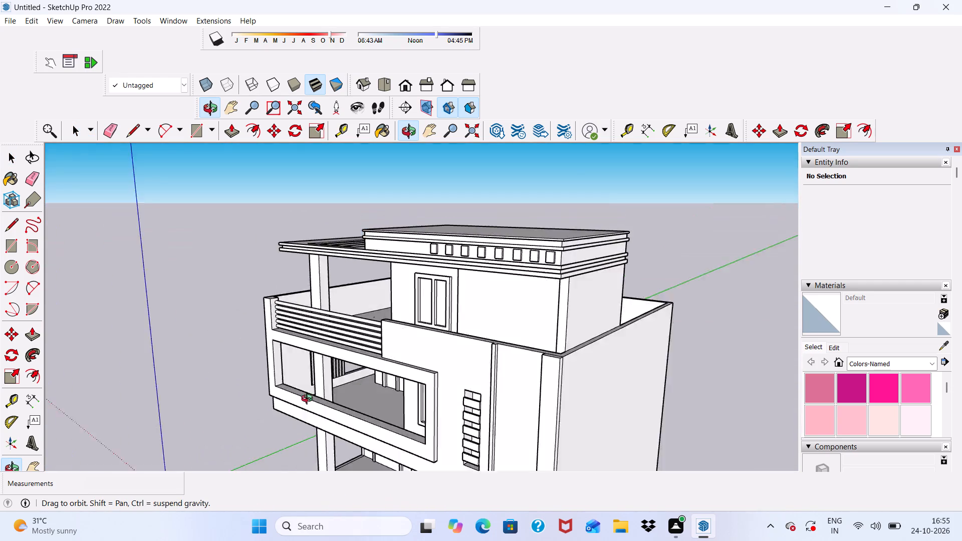
{"action": "middle_click_drag", "start_coordinate": [309, 400], "coordinate": [571, 357]}
{"action": "scroll", "coordinate": [473, 327], "scroll_direction": "down", "scroll_amount": 4}
{"action": "middle_click_drag", "start_coordinate": [438, 362], "coordinate": [327, 232]}
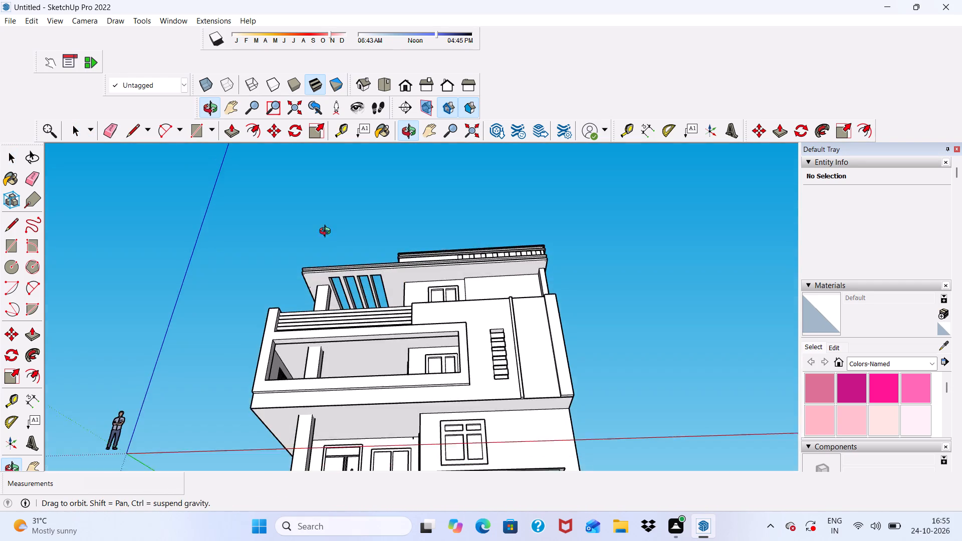
{"action": "middle_click_drag", "start_coordinate": [327, 232], "coordinate": [329, 232]}
{"action": "scroll", "coordinate": [373, 336], "scroll_direction": "up", "scroll_amount": 3}
{"action": "scroll", "coordinate": [377, 321], "scroll_direction": "down", "scroll_amount": 5}
{"action": "middle_click_drag", "start_coordinate": [461, 294], "coordinate": [476, 438]}
{"action": "scroll", "coordinate": [464, 401], "scroll_direction": "up", "scroll_amount": 4}
{"action": "scroll", "coordinate": [463, 395], "scroll_direction": "down", "scroll_amount": 3}
{"action": "middle_click_drag", "start_coordinate": [462, 335], "coordinate": [462, 330]}
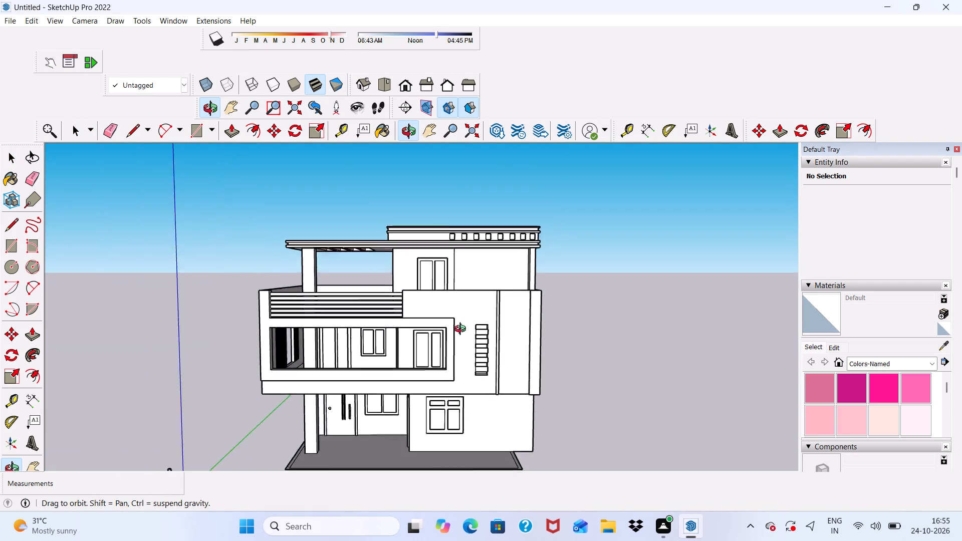
Push/Pull the recessed face in the rectangular opening on the floor's underside twice, the second time by about 1' 8 3/8".
{"action": "middle_click_drag", "start_coordinate": [462, 330], "coordinate": [495, 129]}
{"action": "scroll", "coordinate": [497, 142], "scroll_direction": "down", "scroll_amount": 1}
{"action": "scroll", "coordinate": [182, 402], "scroll_direction": "up", "scroll_amount": 5}
{"action": "scroll", "coordinate": [186, 390], "scroll_direction": "down", "scroll_amount": 2}
{"action": "scroll", "coordinate": [262, 403], "scroll_direction": "up", "scroll_amount": 14}
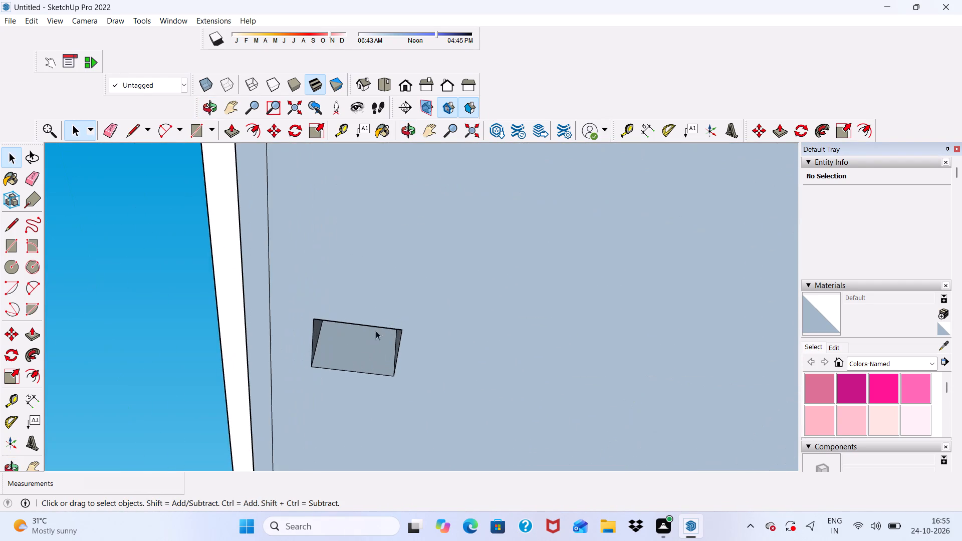
{"action": "left_click", "coordinate": [348, 354]}
{"action": "left_click", "coordinate": [234, 129]}
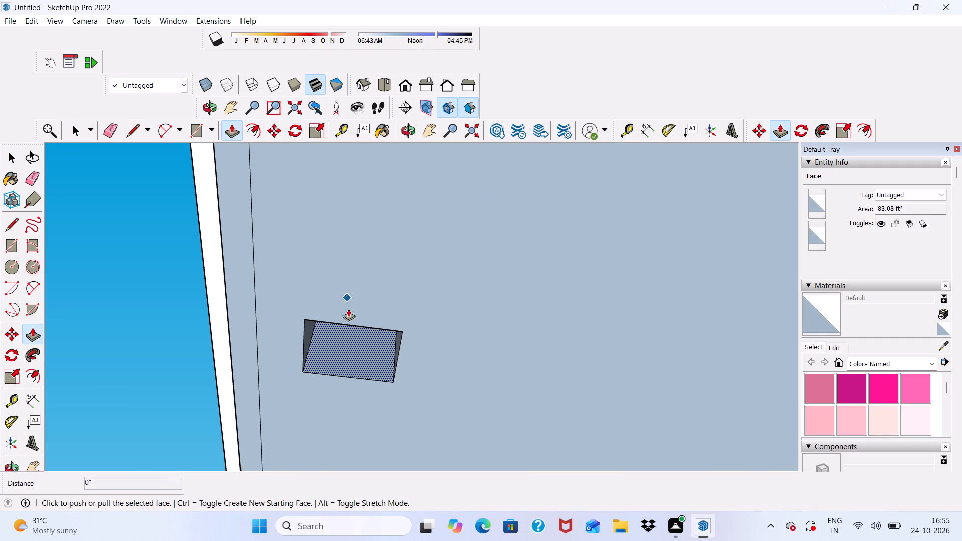
{"action": "left_click", "coordinate": [344, 367]}
{"action": "left_click", "coordinate": [342, 274]}
{"action": "scroll", "coordinate": [340, 293], "scroll_direction": "down", "scroll_amount": 8}
{"action": "scroll", "coordinate": [350, 334], "scroll_direction": "up", "scroll_amount": 10}
{"action": "left_click", "coordinate": [357, 308]}
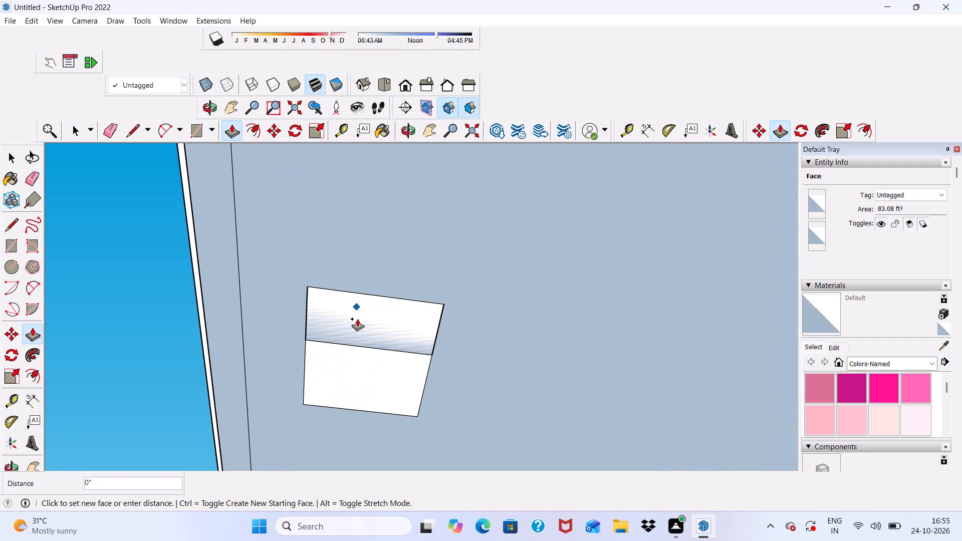
{"action": "left_click", "coordinate": [364, 369]}
{"action": "scroll", "coordinate": [298, 316], "scroll_direction": "down", "scroll_amount": 4}
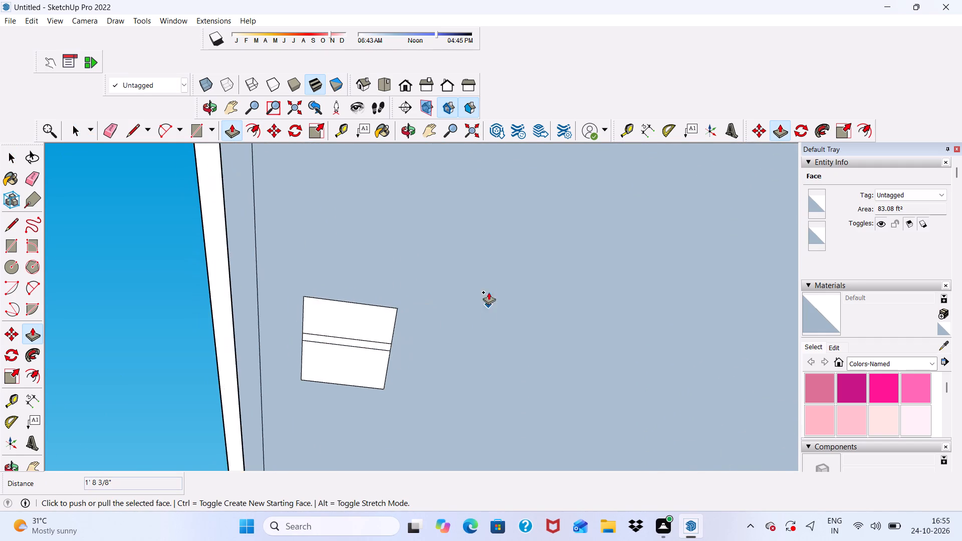
{"action": "scroll", "coordinate": [489, 292], "scroll_direction": "down", "scroll_amount": 4}
{"action": "key", "text": "space"}
Erase the long edge of the thin strip hanging below the front doorway on the building's underside.
{"action": "scroll", "coordinate": [478, 280], "scroll_direction": "down", "scroll_amount": 6}
{"action": "middle_click_drag", "start_coordinate": [435, 314], "coordinate": [359, 466]}
{"action": "scroll", "coordinate": [438, 389], "scroll_direction": "down", "scroll_amount": 1}
{"action": "scroll", "coordinate": [331, 346], "scroll_direction": "up", "scroll_amount": 1}
{"action": "scroll", "coordinate": [336, 269], "scroll_direction": "down", "scroll_amount": 9}
{"action": "middle_click_drag", "start_coordinate": [444, 321], "coordinate": [492, 164]}
{"action": "scroll", "coordinate": [395, 375], "scroll_direction": "up", "scroll_amount": 8}
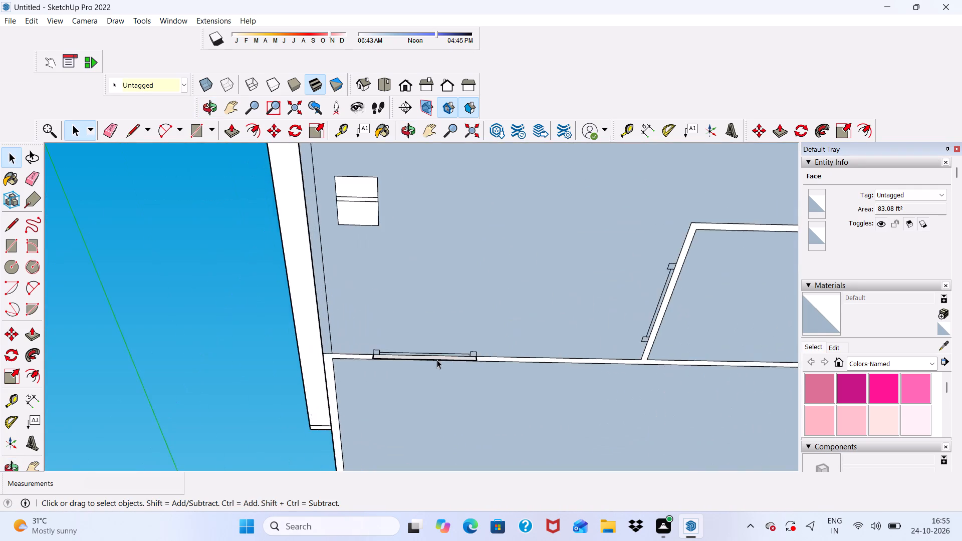
{"action": "scroll", "coordinate": [437, 360], "scroll_direction": "up", "scroll_amount": 6}
{"action": "middle_click_drag", "start_coordinate": [437, 354], "coordinate": [409, 414]}
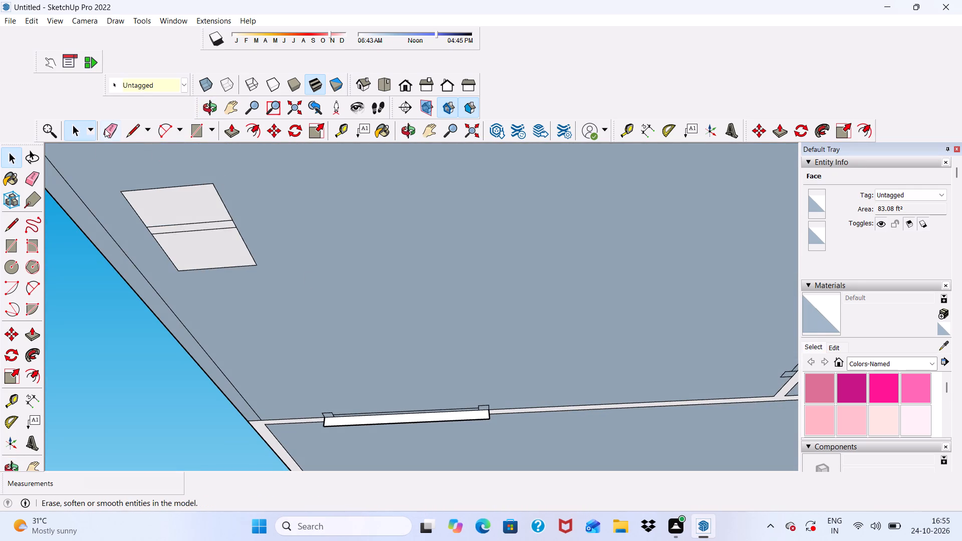
{"action": "left_click_drag", "start_coordinate": [106, 127], "coordinate": [111, 128]}
{"action": "scroll", "coordinate": [397, 412], "scroll_direction": "up", "scroll_amount": 3}
{"action": "left_click_drag", "start_coordinate": [403, 423], "coordinate": [403, 428]}
{"action": "scroll", "coordinate": [522, 423], "scroll_direction": "up", "scroll_amount": 5}
Erase the short leftover edges at both ends of the former strip under the doorway, undoing any wrongly erased edge.
{"action": "left_click", "coordinate": [522, 409]}
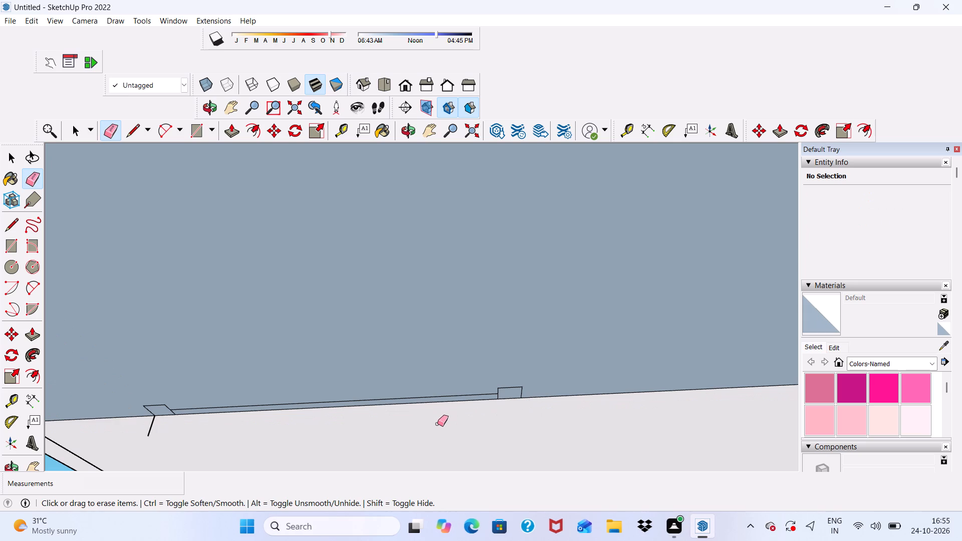
{"action": "key", "text": "ctrl+z"}
{"action": "scroll", "coordinate": [528, 409], "scroll_direction": "up", "scroll_amount": 4}
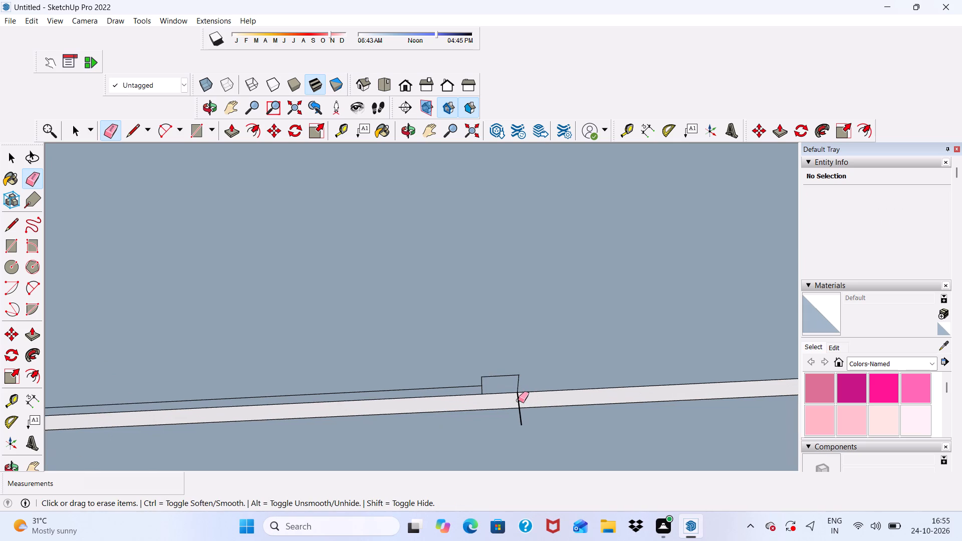
{"action": "left_click", "coordinate": [518, 400]}
{"action": "scroll", "coordinate": [530, 401], "scroll_direction": "down", "scroll_amount": 9}
{"action": "scroll", "coordinate": [182, 415], "scroll_direction": "up", "scroll_amount": 6}
{"action": "scroll", "coordinate": [366, 420], "scroll_direction": "up", "scroll_amount": 4}
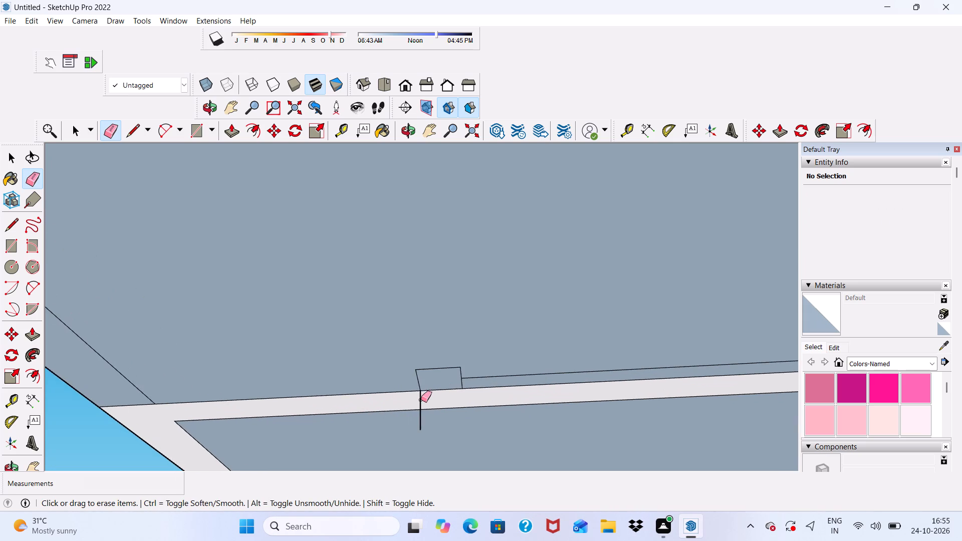
{"action": "scroll", "coordinate": [421, 400], "scroll_direction": "up", "scroll_amount": 1}
{"action": "left_click", "coordinate": [421, 400]}
{"action": "scroll", "coordinate": [397, 395], "scroll_direction": "down", "scroll_amount": 17}
{"action": "key", "text": "space"}
Erase the stray vertical edge on the ground-floor side wall beside the porch column and front door.
{"action": "middle_click_drag", "start_coordinate": [465, 343], "coordinate": [464, 458]}
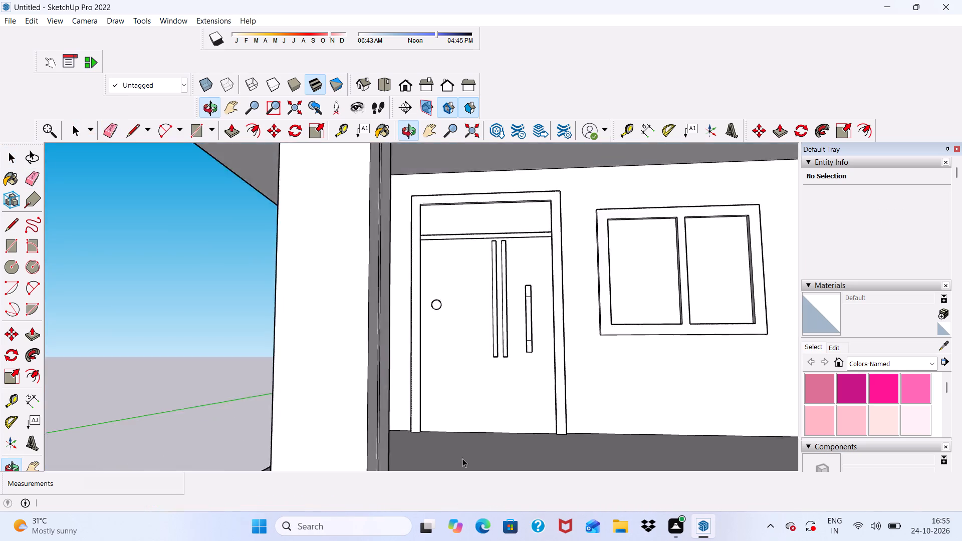
{"action": "scroll", "coordinate": [456, 444], "scroll_direction": "up", "scroll_amount": 1}
{"action": "scroll", "coordinate": [430, 393], "scroll_direction": "down", "scroll_amount": 10}
{"action": "middle_click_drag", "start_coordinate": [431, 370], "coordinate": [537, 439]}
{"action": "scroll", "coordinate": [421, 444], "scroll_direction": "up", "scroll_amount": 4}
{"action": "scroll", "coordinate": [426, 403], "scroll_direction": "up", "scroll_amount": 4}
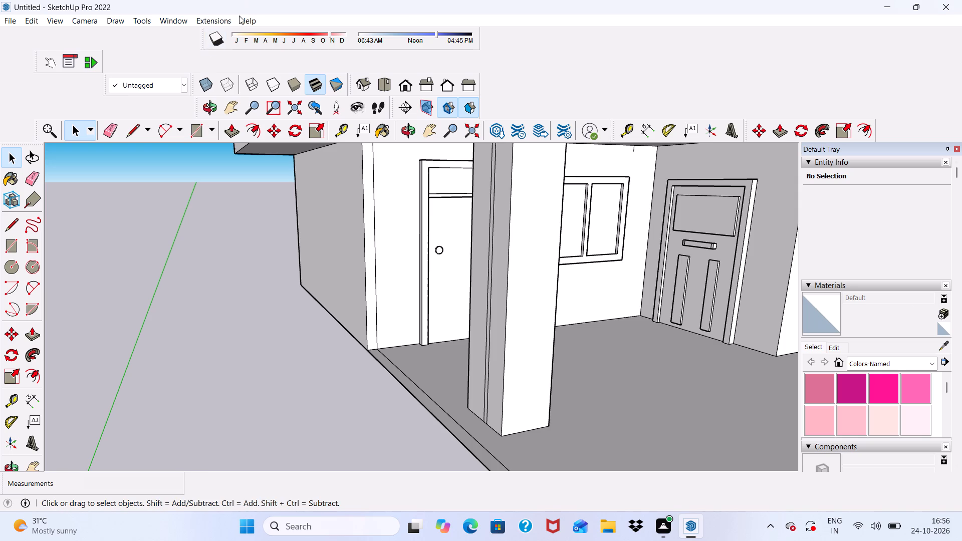
{"action": "scroll", "coordinate": [116, 176], "scroll_direction": "down", "scroll_amount": 8}
{"action": "middle_click_drag", "start_coordinate": [371, 367], "coordinate": [264, 384]}
{"action": "scroll", "coordinate": [306, 314], "scroll_direction": "up", "scroll_amount": 7}
{"action": "scroll", "coordinate": [295, 292], "scroll_direction": "down", "scroll_amount": 3}
{"action": "middle_click_drag", "start_coordinate": [323, 354], "coordinate": [398, 376]}
{"action": "scroll", "coordinate": [358, 367], "scroll_direction": "up", "scroll_amount": 2}
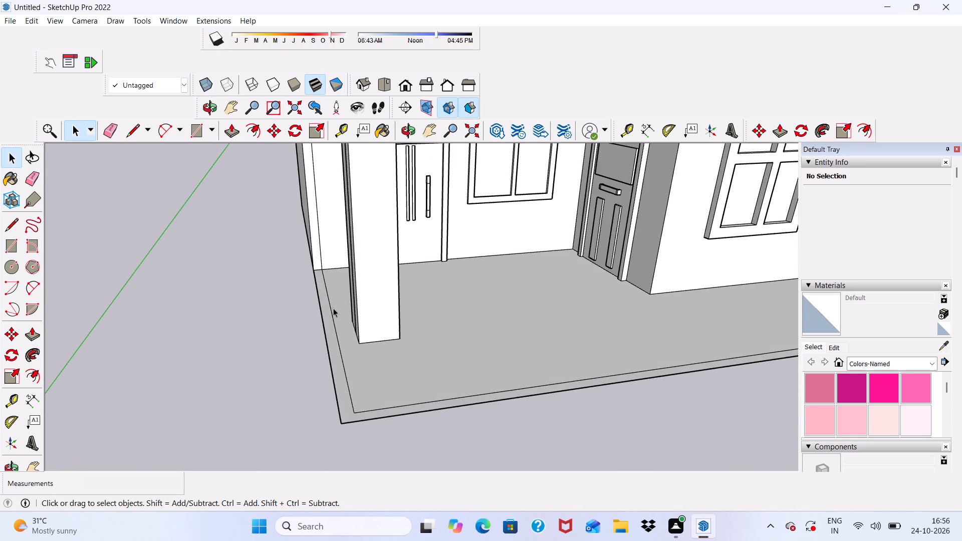
{"action": "left_click_drag", "start_coordinate": [108, 131], "coordinate": [112, 136]}
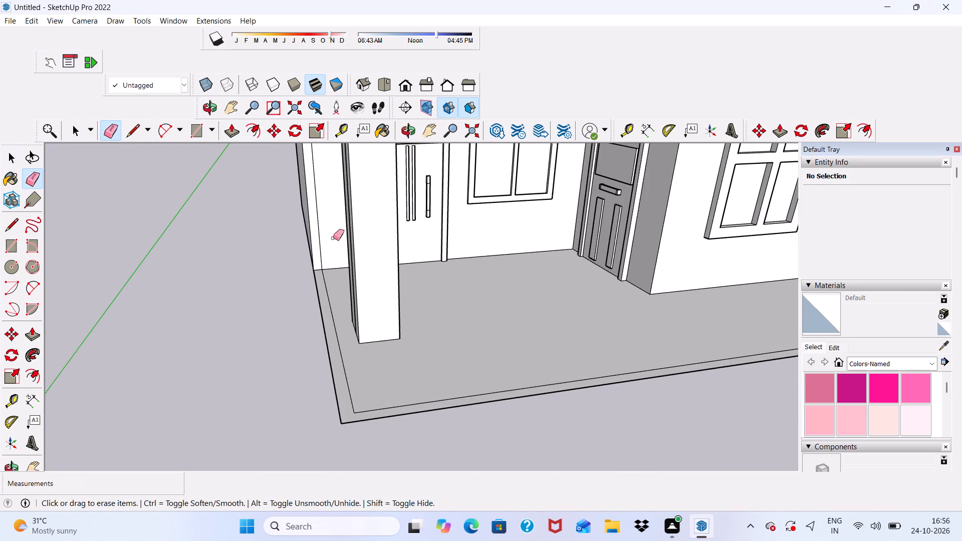
{"action": "scroll", "coordinate": [333, 238], "scroll_direction": "up", "scroll_amount": 5}
{"action": "left_click", "coordinate": [307, 204]}
Push/Pull the narrow border strip around the porch floor upward by 5' to form an enclosing wall.
{"action": "scroll", "coordinate": [268, 217], "scroll_direction": "down", "scroll_amount": 11}
{"action": "scroll", "coordinate": [392, 283], "scroll_direction": "up", "scroll_amount": 1}
{"action": "middle_click_drag", "start_coordinate": [367, 283], "coordinate": [352, 283]}
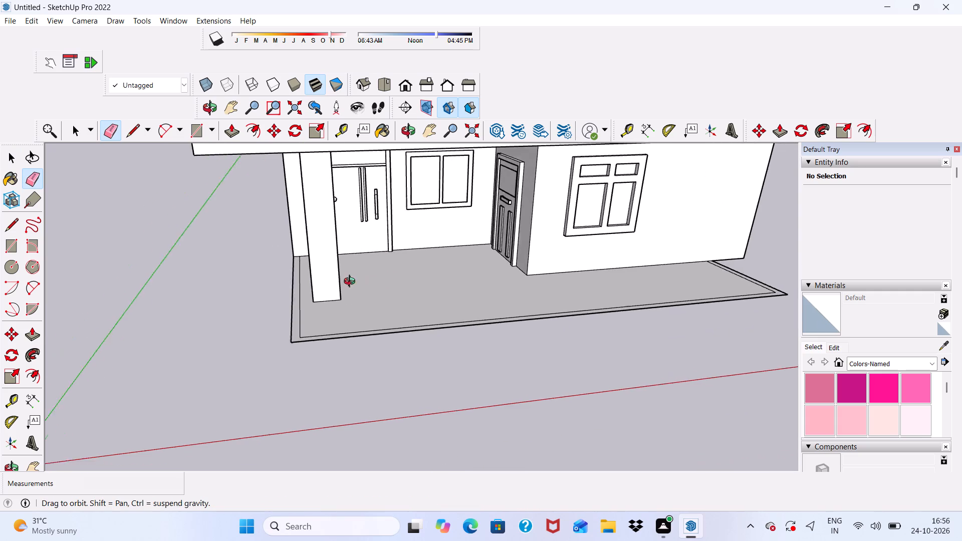
{"action": "middle_click_drag", "start_coordinate": [352, 283], "coordinate": [231, 246]}
{"action": "scroll", "coordinate": [242, 249], "scroll_direction": "down", "scroll_amount": 6}
{"action": "middle_click_drag", "start_coordinate": [536, 323], "coordinate": [492, 347]}
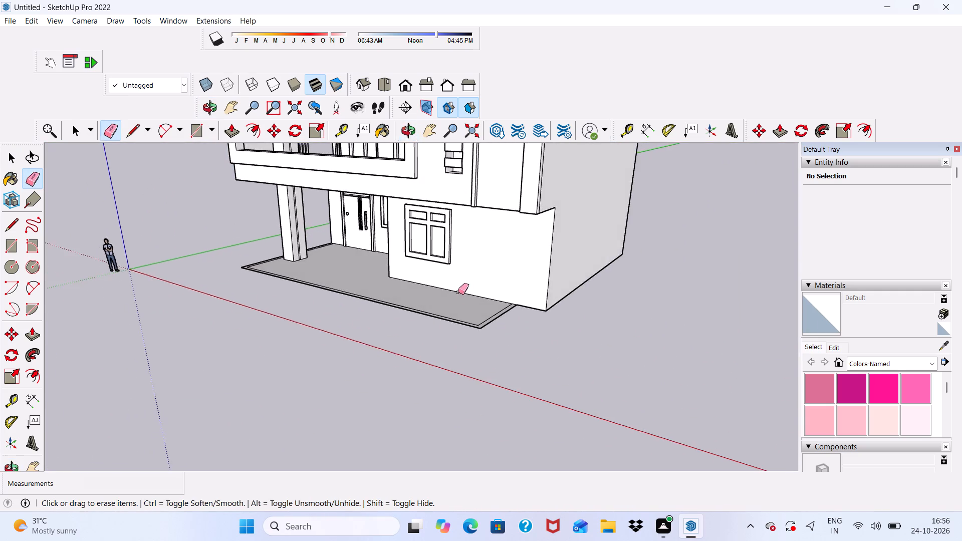
{"action": "scroll", "coordinate": [454, 289], "scroll_direction": "up", "scroll_amount": 5}
{"action": "scroll", "coordinate": [425, 285], "scroll_direction": "down", "scroll_amount": 5}
{"action": "middle_click_drag", "start_coordinate": [426, 291], "coordinate": [596, 307]}
{"action": "key", "text": "m"}
{"action": "scroll", "coordinate": [187, 321], "scroll_direction": "up", "scroll_amount": 7}
{"action": "key", "text": "space"}
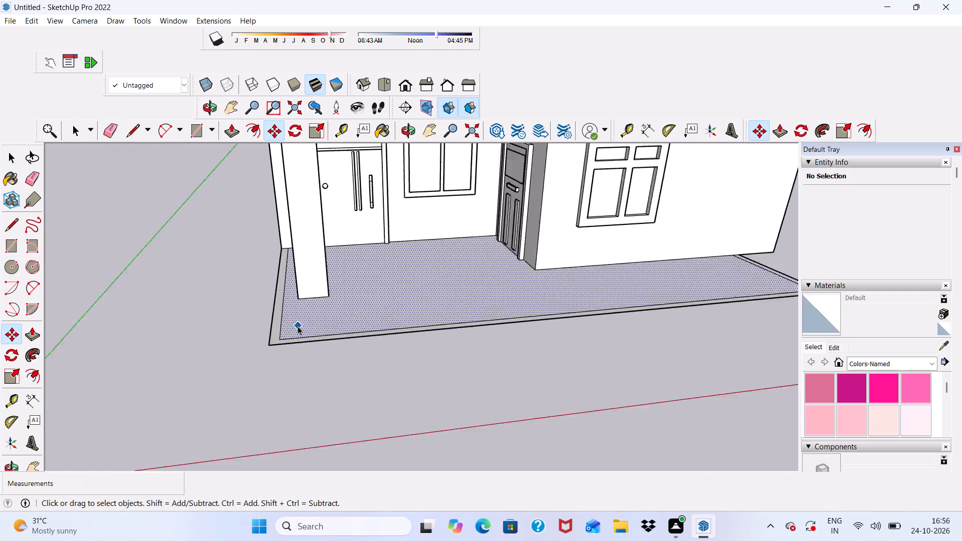
{"action": "scroll", "coordinate": [298, 326], "scroll_direction": "up", "scroll_amount": 11}
{"action": "left_click", "coordinate": [297, 346]}
{"action": "scroll", "coordinate": [279, 335], "scroll_direction": "down", "scroll_amount": 5}
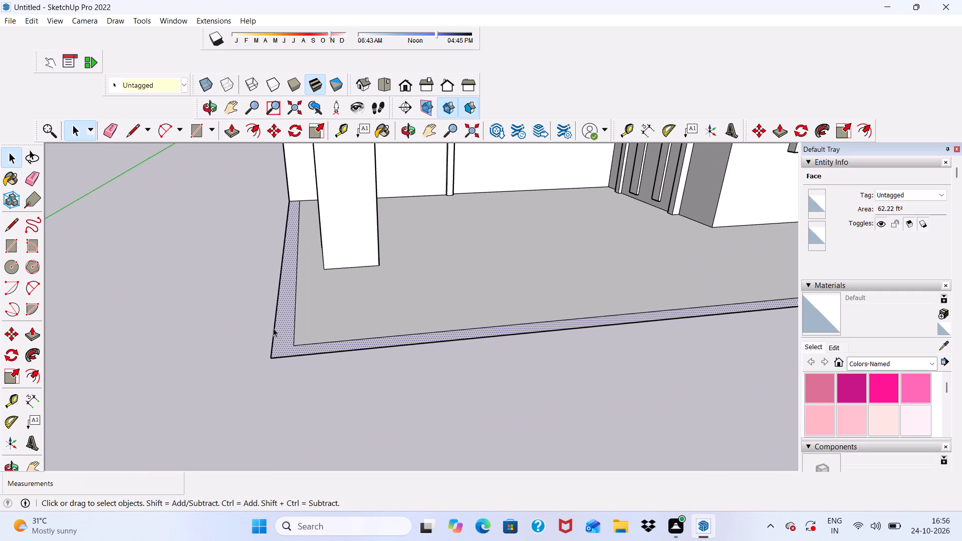
{"action": "left_click", "coordinate": [232, 131]}
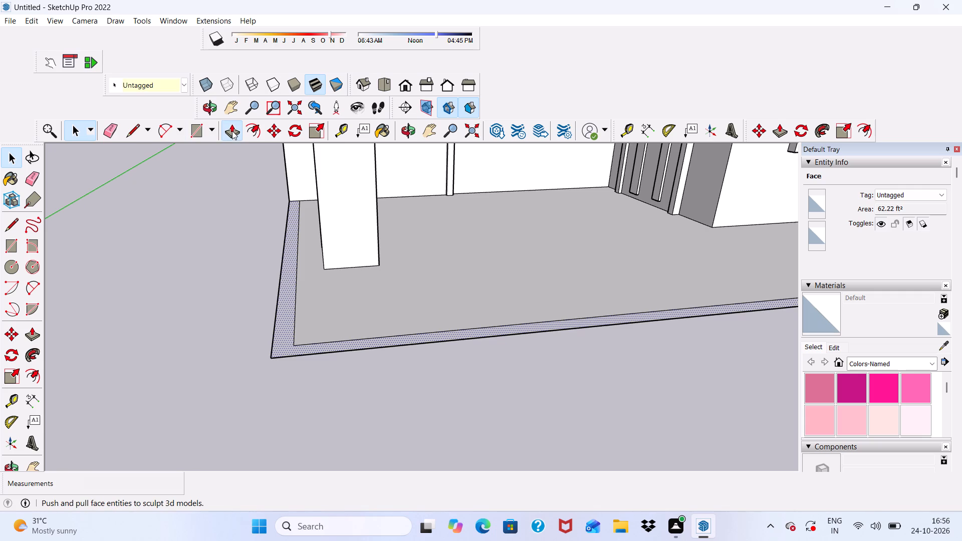
{"action": "scroll", "coordinate": [274, 371], "scroll_direction": "up", "scroll_amount": 1}
{"action": "left_click", "coordinate": [284, 320]}
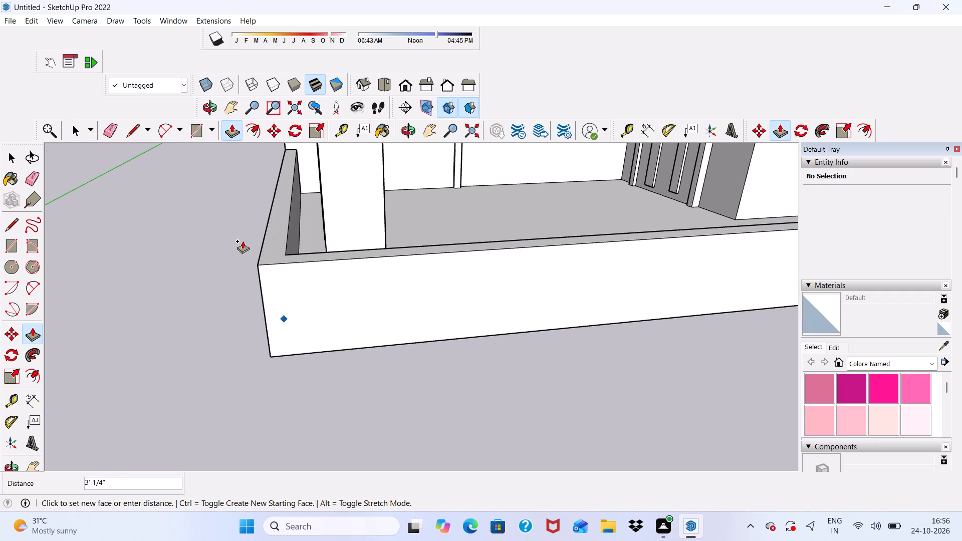
{"action": "type", "text": "5'"}
{"action": "key", "text": "Return"}
{"action": "key", "text": "space"}
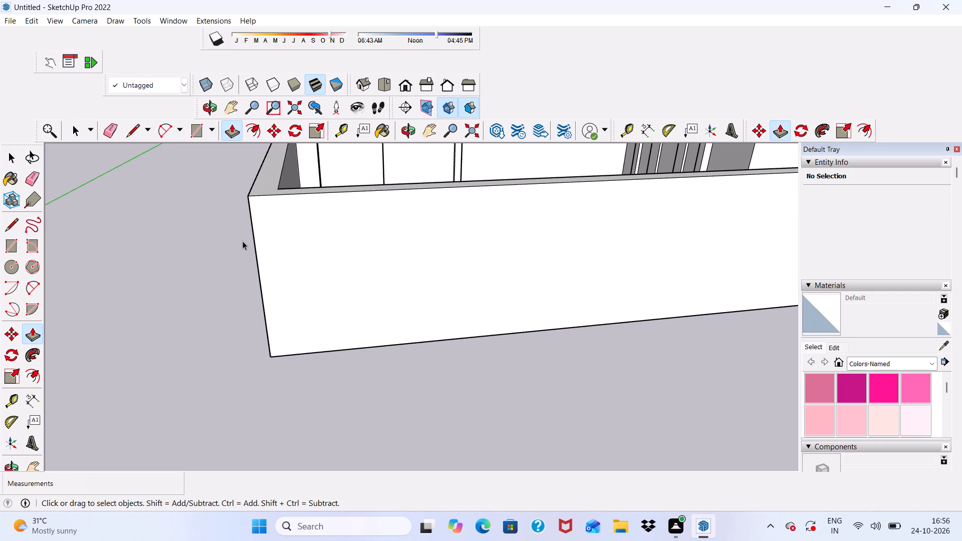
{"action": "scroll", "coordinate": [261, 287], "scroll_direction": "down", "scroll_amount": 7}
{"action": "scroll", "coordinate": [136, 436], "scroll_direction": "down", "scroll_amount": 7}
{"action": "middle_click_drag", "start_coordinate": [407, 381], "coordinate": [401, 379]}
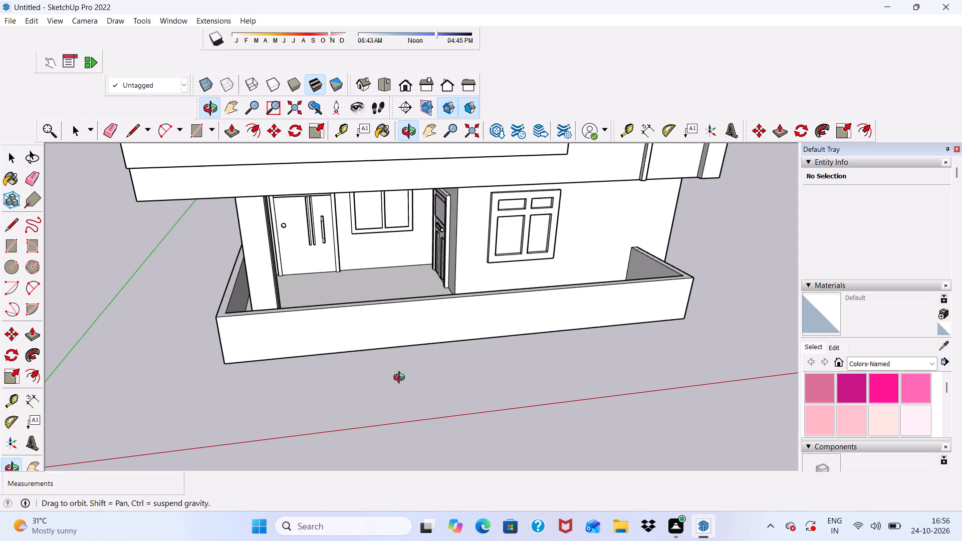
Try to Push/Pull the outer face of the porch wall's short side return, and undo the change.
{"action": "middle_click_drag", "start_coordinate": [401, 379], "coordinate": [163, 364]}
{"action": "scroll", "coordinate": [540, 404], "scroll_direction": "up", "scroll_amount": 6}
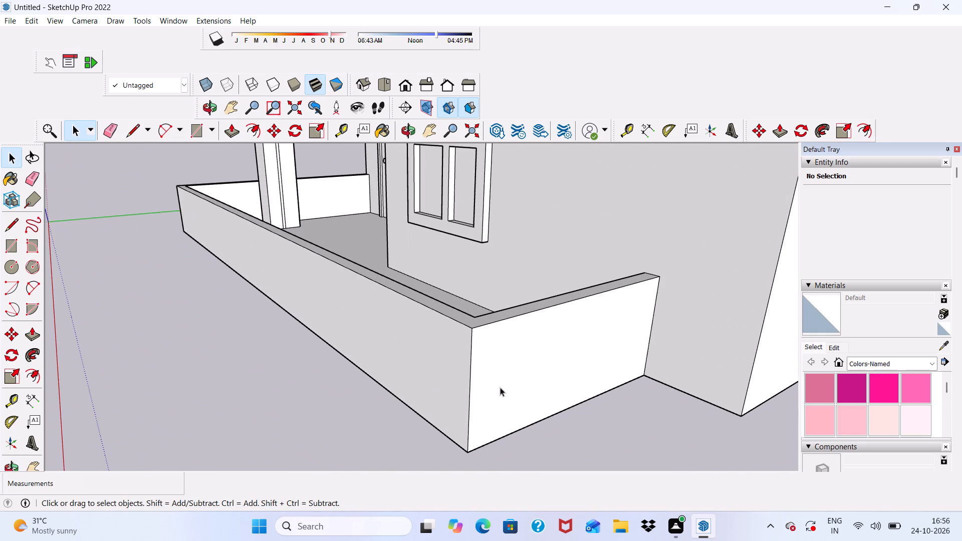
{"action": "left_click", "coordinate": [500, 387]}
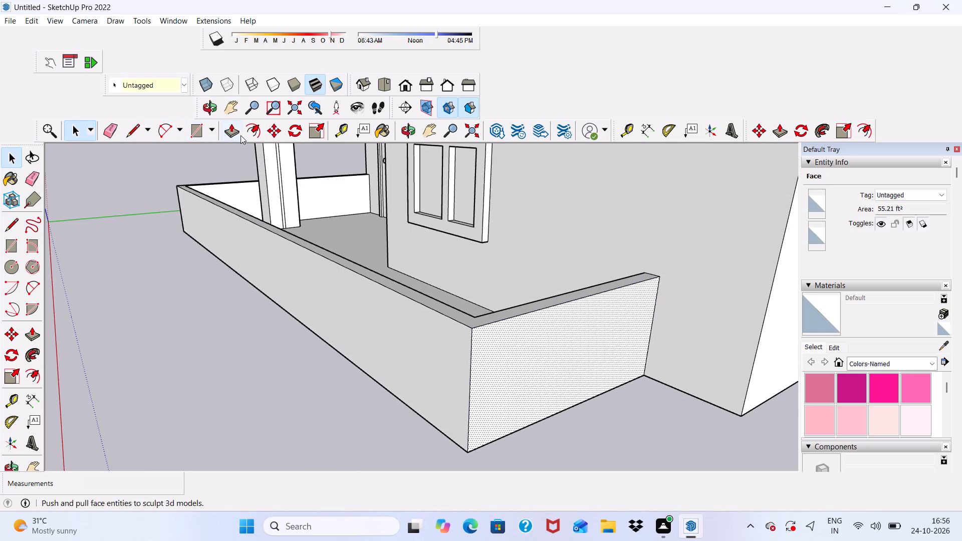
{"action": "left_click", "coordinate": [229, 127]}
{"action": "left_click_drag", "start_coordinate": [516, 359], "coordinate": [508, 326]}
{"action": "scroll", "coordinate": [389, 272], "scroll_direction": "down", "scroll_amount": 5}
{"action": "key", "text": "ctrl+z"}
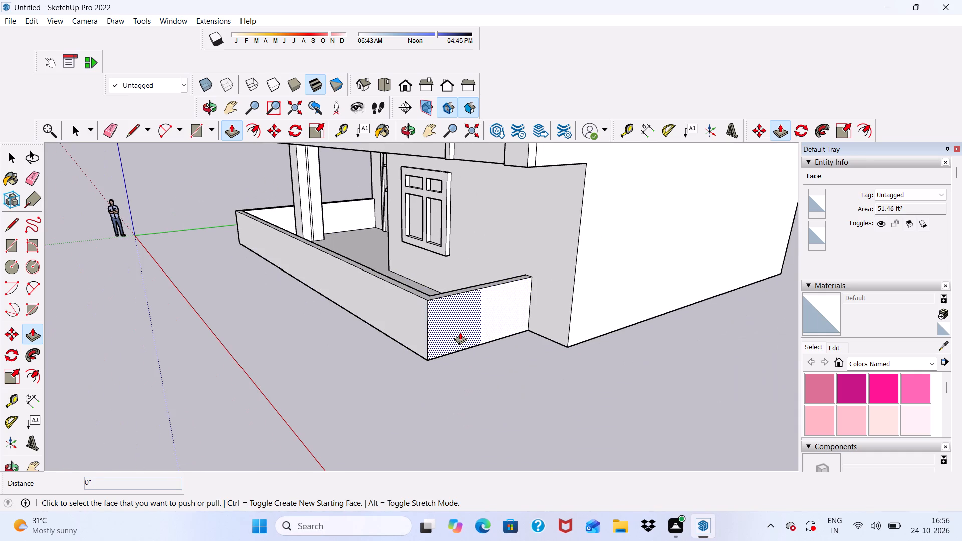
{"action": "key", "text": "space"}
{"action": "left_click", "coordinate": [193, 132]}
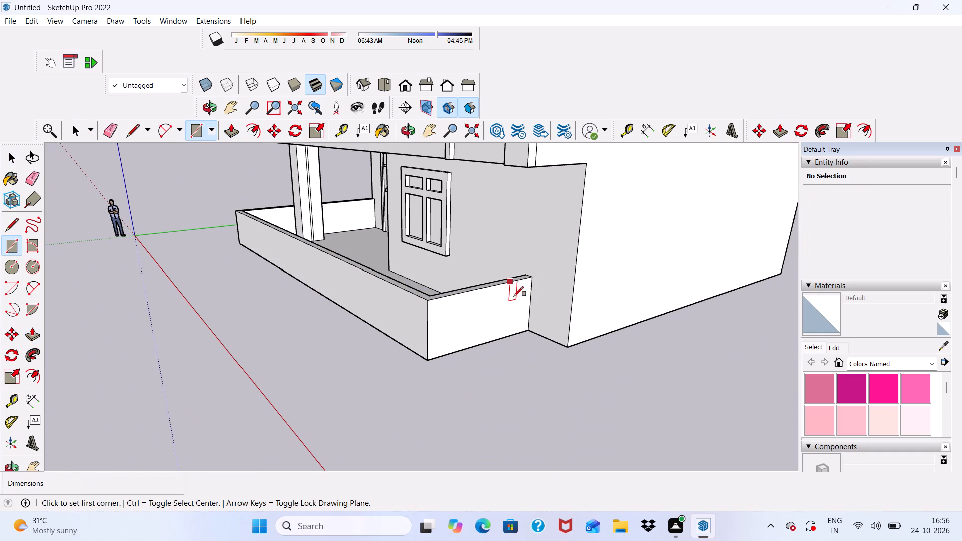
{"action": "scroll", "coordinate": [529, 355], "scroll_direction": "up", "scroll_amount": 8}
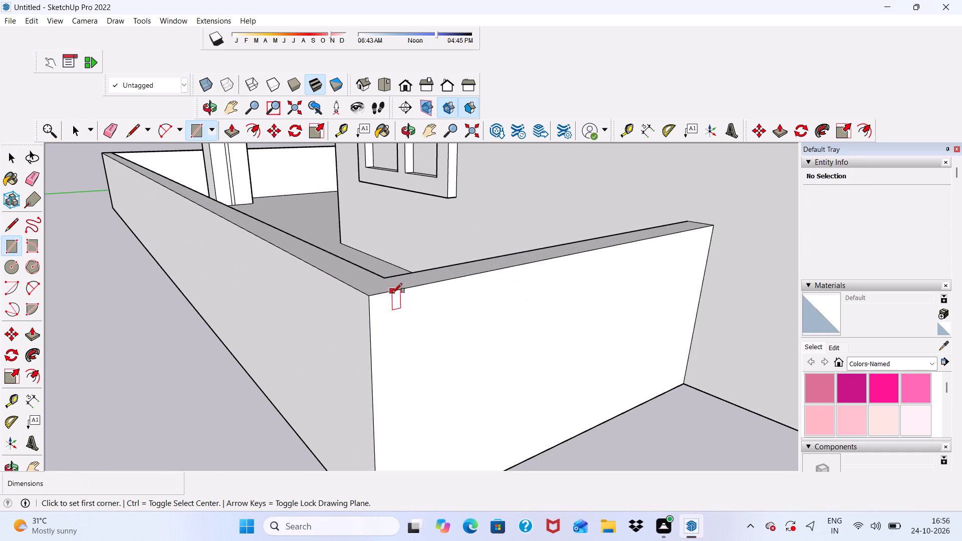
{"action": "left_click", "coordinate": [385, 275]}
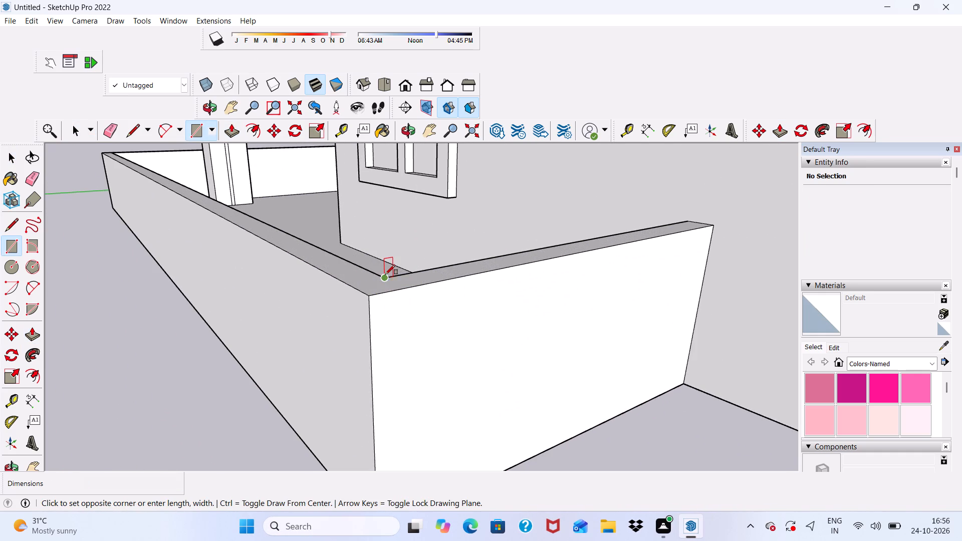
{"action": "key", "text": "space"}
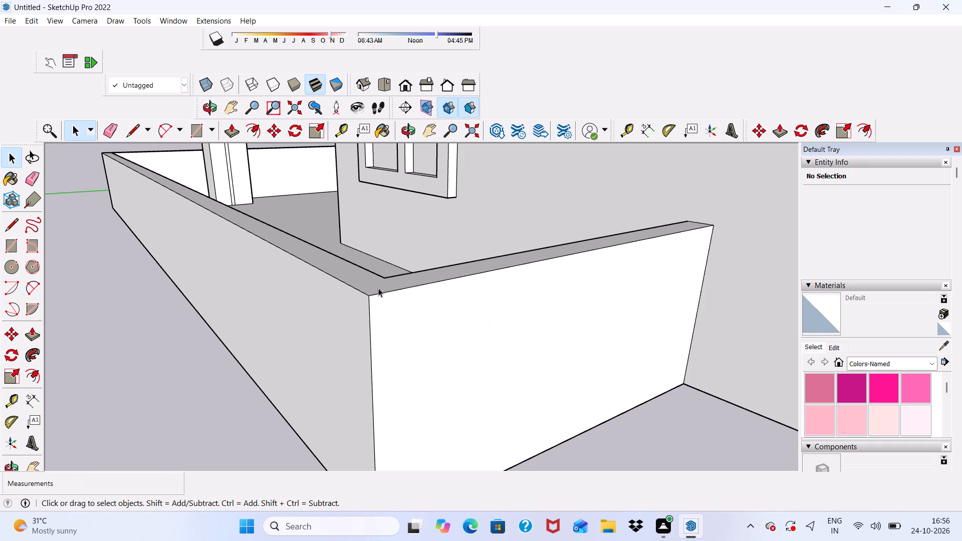
Draw a full-height rectangle about 10' 7 3/8" long on the side return's outer face, from near the front corner to the house wall's base.
{"action": "left_click", "coordinate": [197, 135]}
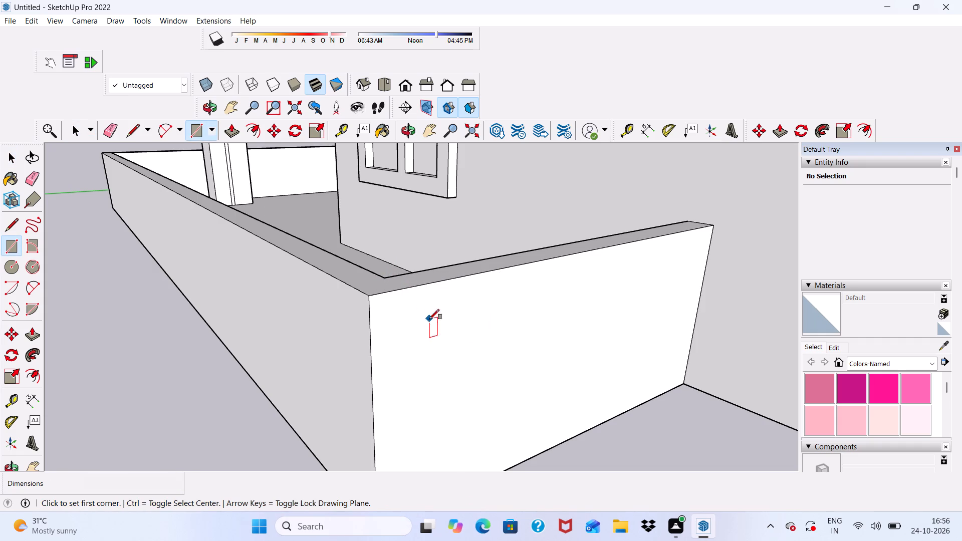
{"action": "left_click", "coordinate": [391, 293]}
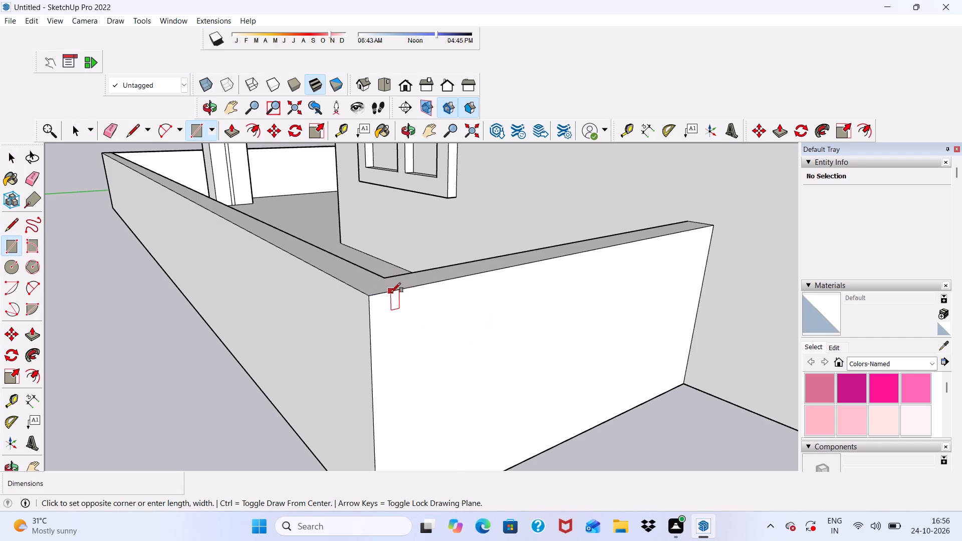
{"action": "scroll", "coordinate": [454, 362], "scroll_direction": "down", "scroll_amount": 8}
{"action": "scroll", "coordinate": [616, 368], "scroll_direction": "up", "scroll_amount": 5}
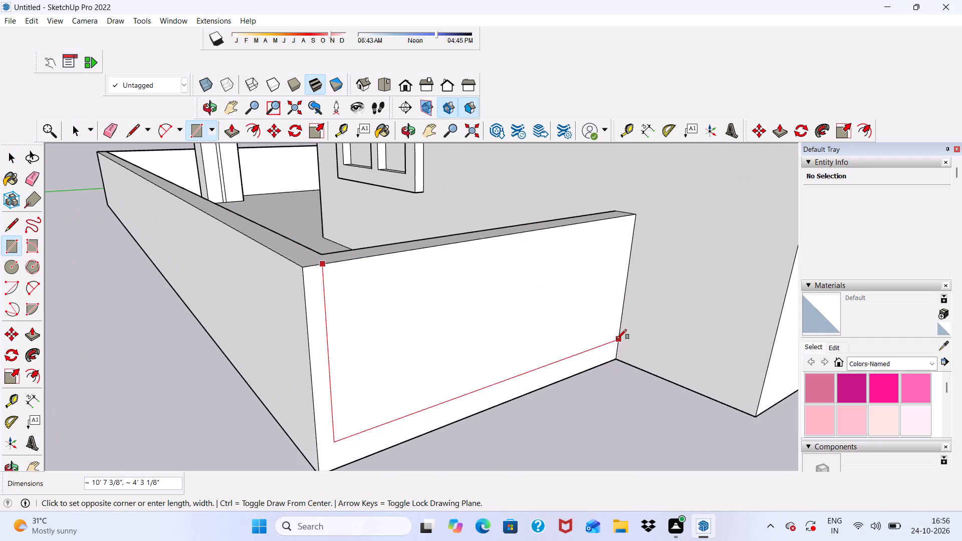
{"action": "scroll", "coordinate": [617, 339], "scroll_direction": "up", "scroll_amount": 3}
{"action": "left_click", "coordinate": [614, 366]}
{"action": "key", "text": "space"}
Push the new rectangle inward through the side return's thickness to cut away that stretch of porch wall.
{"action": "left_click", "coordinate": [412, 297]}
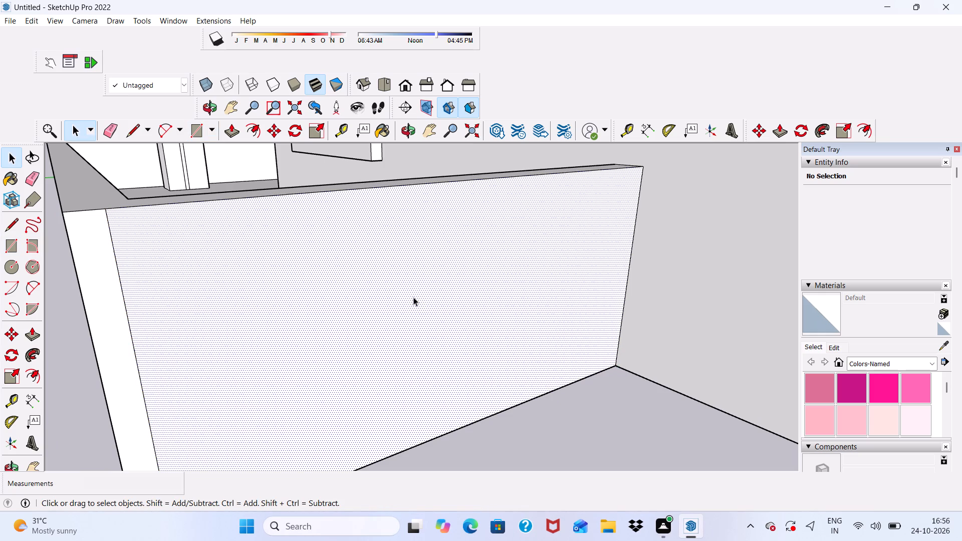
{"action": "left_click", "coordinate": [235, 131]}
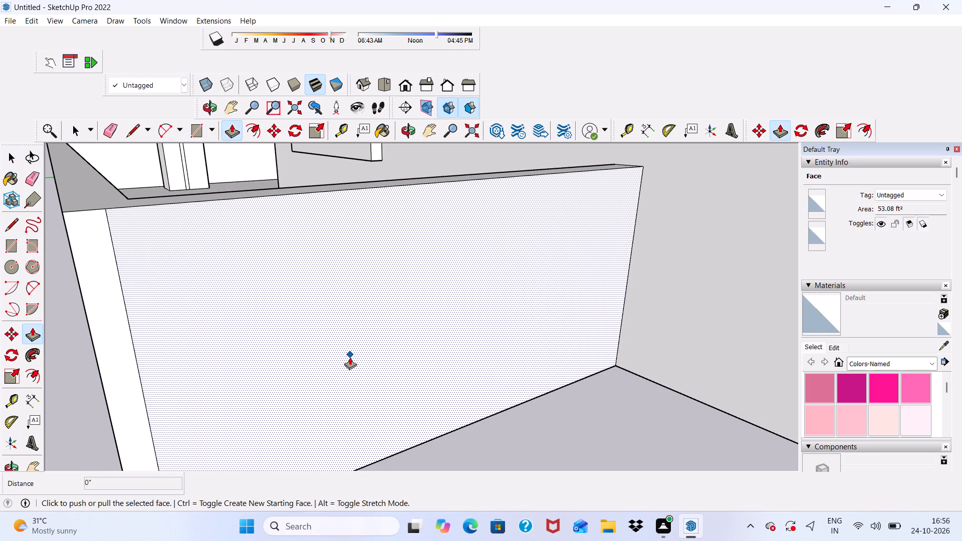
{"action": "left_click_drag", "start_coordinate": [351, 357], "coordinate": [350, 292]}
{"action": "scroll", "coordinate": [342, 291], "scroll_direction": "down", "scroll_amount": 6}
{"action": "middle_click_drag", "start_coordinate": [347, 335], "coordinate": [291, 384]}
{"action": "key", "text": "space"}
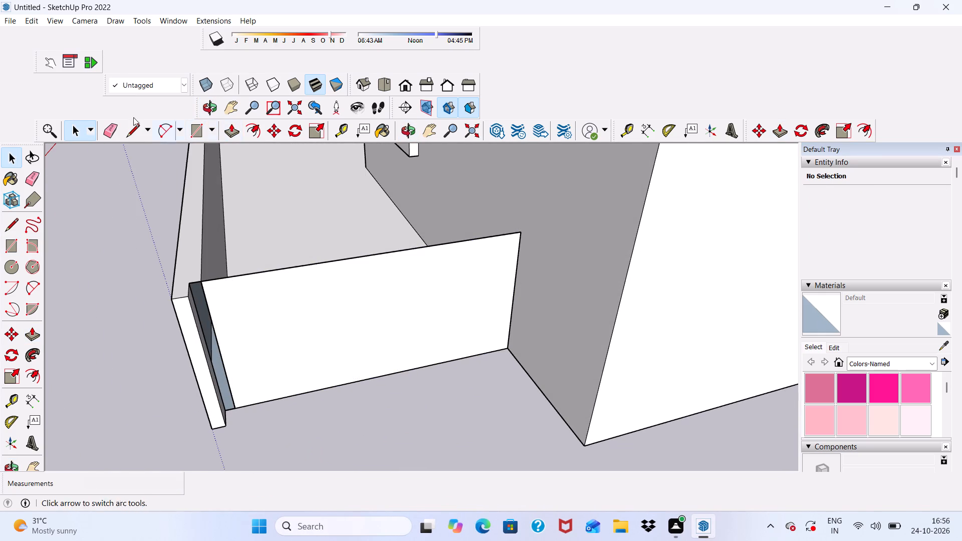
Erase the top edge and the house-side vertical edge of the thin panel left from the side return.
{"action": "left_click", "coordinate": [113, 130]}
{"action": "scroll", "coordinate": [252, 281], "scroll_direction": "up", "scroll_amount": 1}
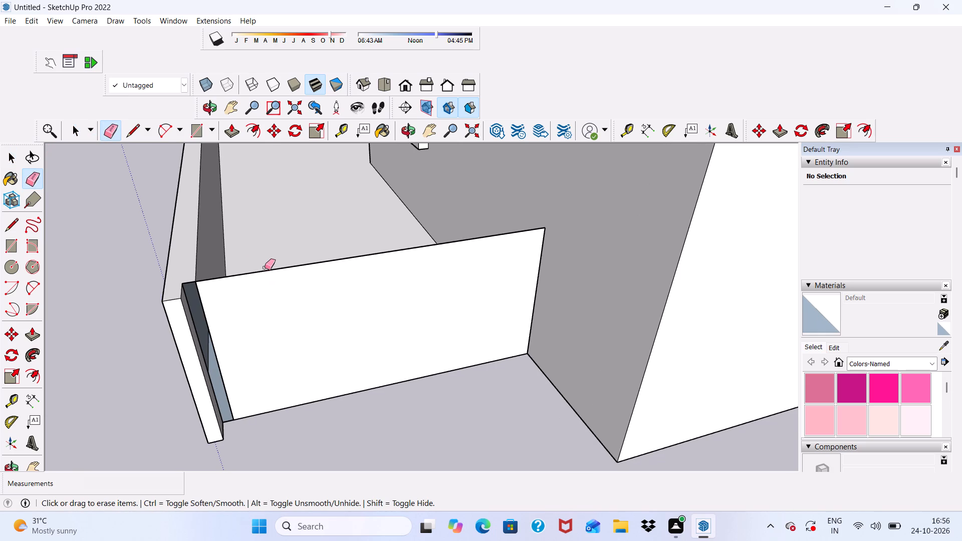
{"action": "left_click", "coordinate": [266, 270]}
{"action": "scroll", "coordinate": [265, 274], "scroll_direction": "down", "scroll_amount": 4}
{"action": "scroll", "coordinate": [470, 315], "scroll_direction": "up", "scroll_amount": 5}
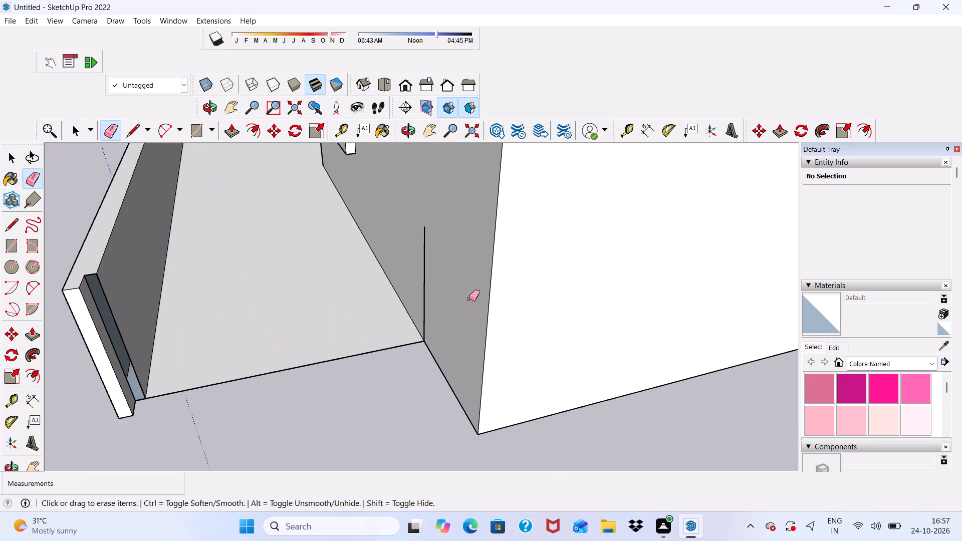
{"action": "left_click_drag", "start_coordinate": [404, 240], "coordinate": [430, 253]}
{"action": "scroll", "coordinate": [350, 238], "scroll_direction": "down", "scroll_amount": 5}
{"action": "key", "text": "space"}
Push/Pull the narrow inward-facing strip at the front porch wall's open end by about 3 7/8", flush with the wall's inner face.
{"action": "scroll", "coordinate": [294, 311], "scroll_direction": "up", "scroll_amount": 7}
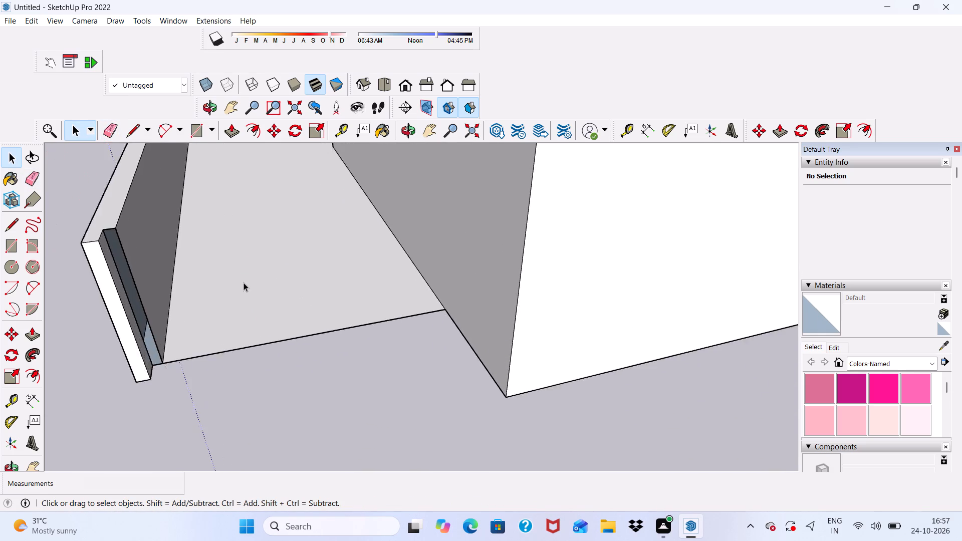
{"action": "scroll", "coordinate": [244, 283], "scroll_direction": "up", "scroll_amount": 3}
{"action": "scroll", "coordinate": [258, 269], "scroll_direction": "down", "scroll_amount": 6}
{"action": "scroll", "coordinate": [414, 210], "scroll_direction": "up", "scroll_amount": 1}
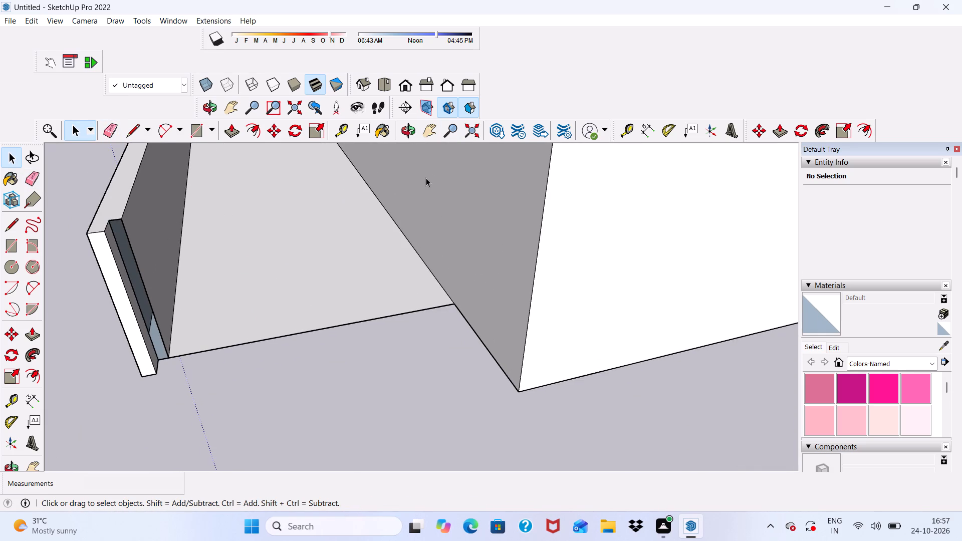
{"action": "scroll", "coordinate": [0, 243], "scroll_direction": "up", "scroll_amount": 1}
{"action": "scroll", "coordinate": [214, 239], "scroll_direction": "down", "scroll_amount": 2}
{"action": "middle_click_drag", "start_coordinate": [248, 307], "coordinate": [247, 309]}
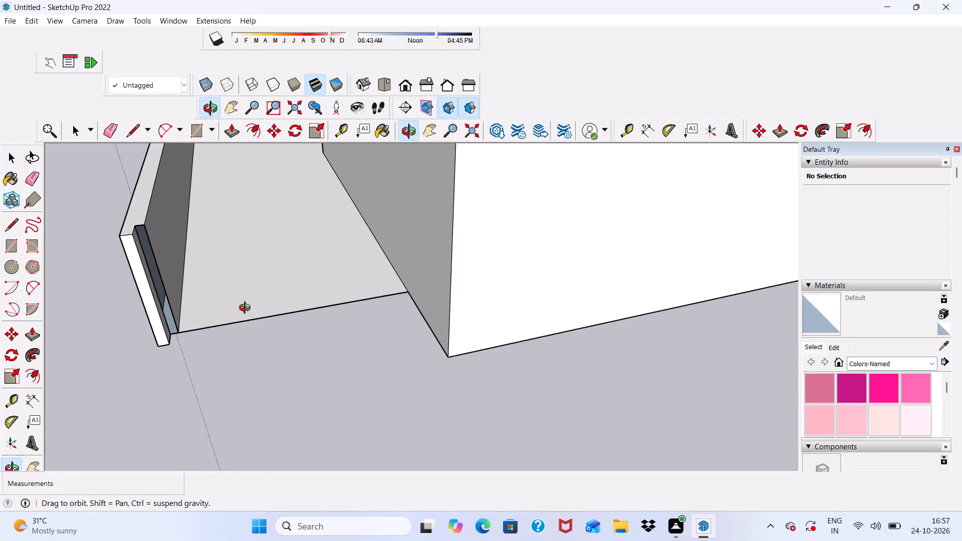
{"action": "middle_click_drag", "start_coordinate": [247, 309], "coordinate": [192, 306]}
{"action": "scroll", "coordinate": [145, 242], "scroll_direction": "up", "scroll_amount": 12}
{"action": "left_click", "coordinate": [127, 213]}
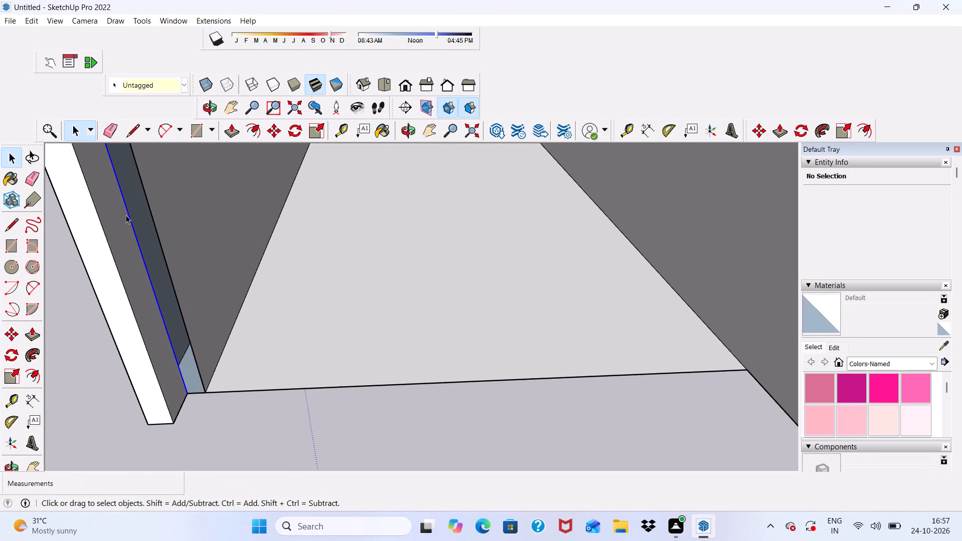
{"action": "left_click", "coordinate": [116, 230]}
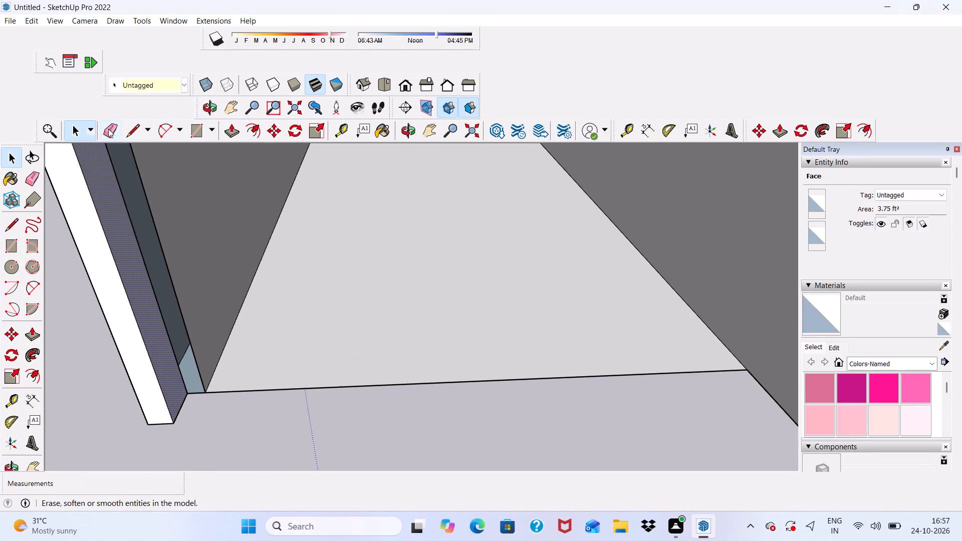
{"action": "left_click", "coordinate": [227, 131]}
{"action": "left_click", "coordinate": [131, 269]}
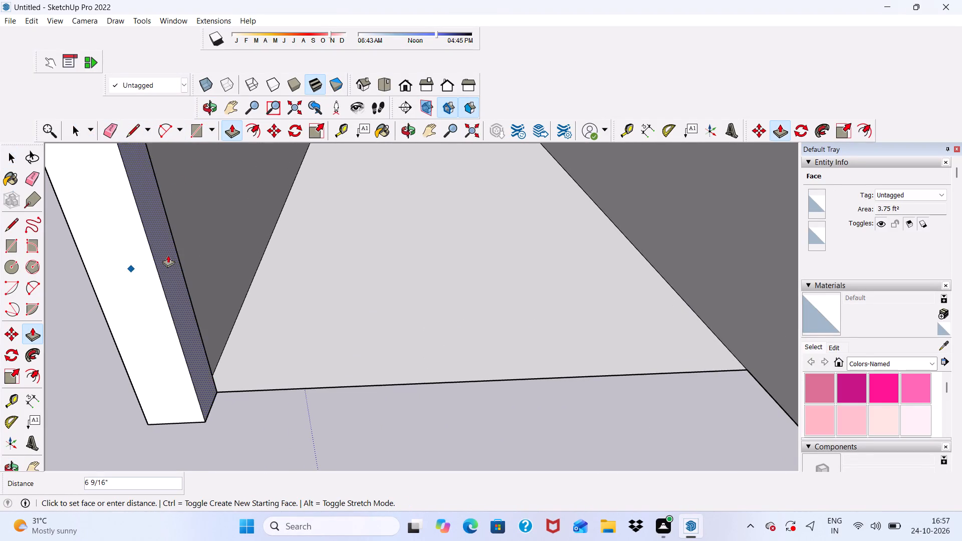
{"action": "scroll", "coordinate": [173, 232], "scroll_direction": "down", "scroll_amount": 2}
{"action": "middle_click_drag", "start_coordinate": [173, 232], "coordinate": [121, 313]}
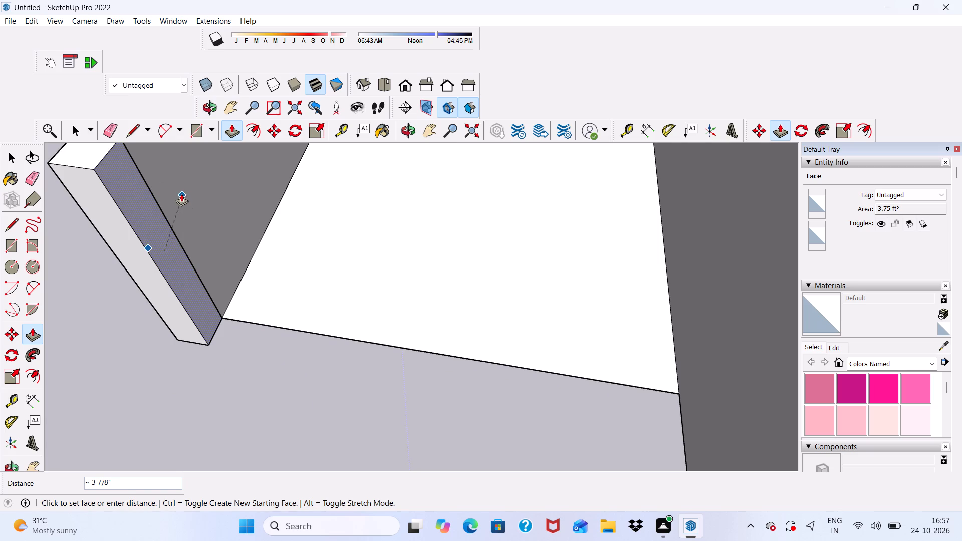
{"action": "left_click", "coordinate": [181, 194]}
{"action": "scroll", "coordinate": [170, 218], "scroll_direction": "down", "scroll_amount": 8}
{"action": "middle_click_drag", "start_coordinate": [188, 259], "coordinate": [199, 202]}
{"action": "scroll", "coordinate": [199, 190], "scroll_direction": "up", "scroll_amount": 10}
{"action": "middle_click_drag", "start_coordinate": [179, 305], "coordinate": [147, 298]}
{"action": "scroll", "coordinate": [36, 122], "scroll_direction": "up", "scroll_amount": 2}
Erase the vertical seam between the end strip and the inner face of the front porch wall.
{"action": "left_click", "coordinate": [109, 126]}
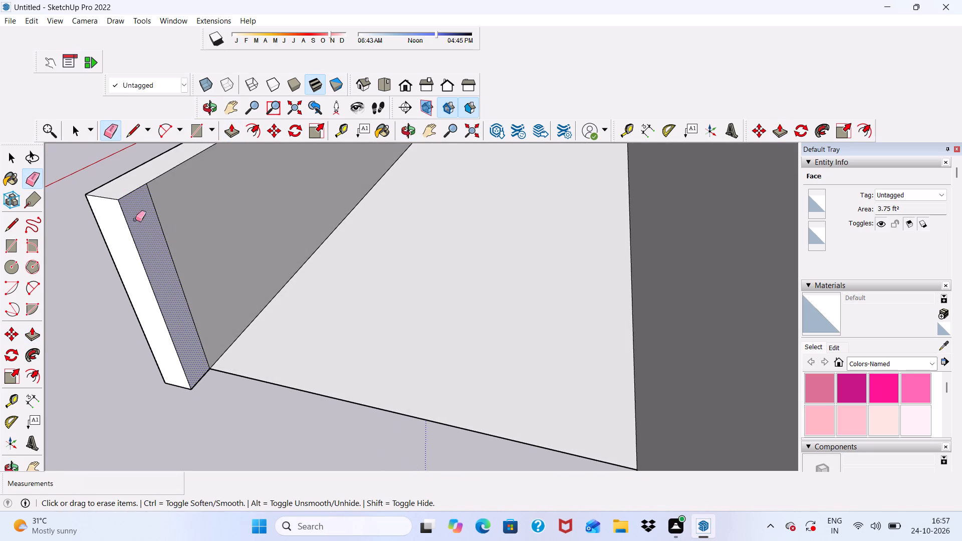
{"action": "left_click", "coordinate": [164, 231]}
{"action": "scroll", "coordinate": [162, 233], "scroll_direction": "down", "scroll_amount": 3}
{"action": "key", "text": "space"}
Push/Pull the porch floor face upward by 2".
{"action": "scroll", "coordinate": [251, 293], "scroll_direction": "up", "scroll_amount": 1}
{"action": "left_click", "coordinate": [250, 311]}
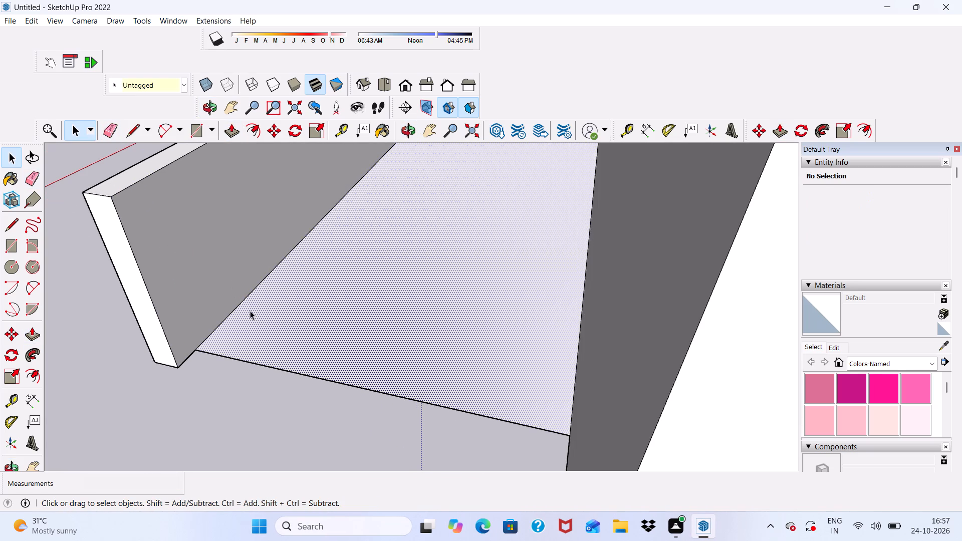
{"action": "left_click", "coordinate": [225, 119]}
{"action": "left_click", "coordinate": [232, 135]}
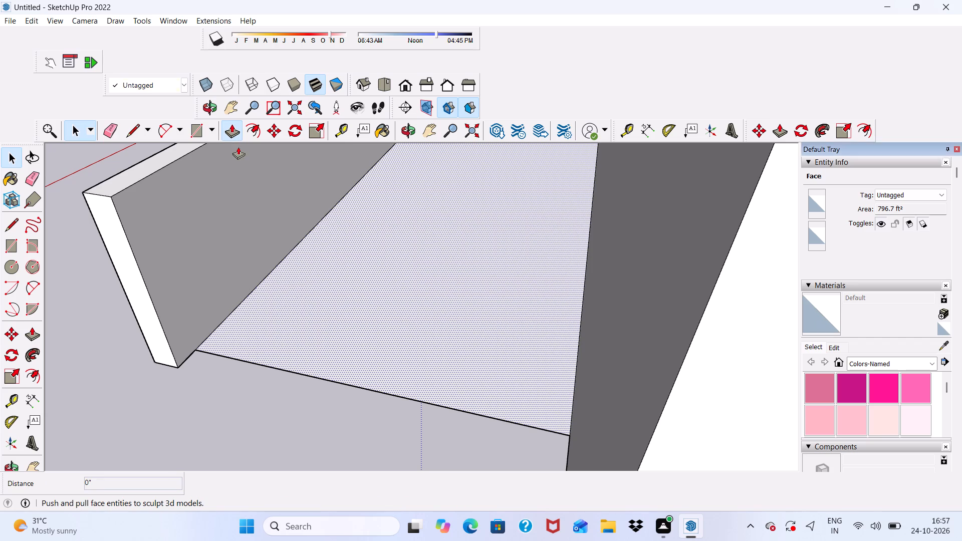
{"action": "left_click", "coordinate": [305, 306]}
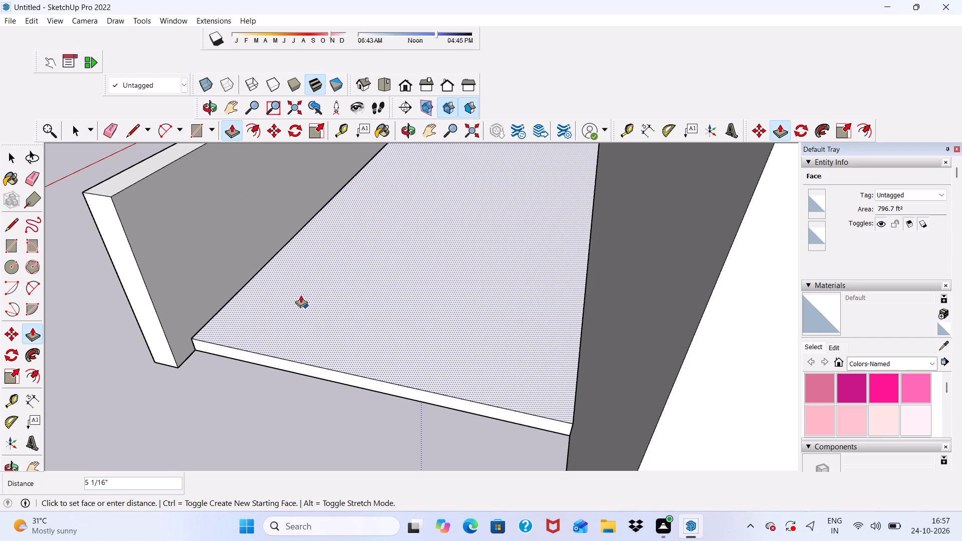
{"action": "key", "text": "2"}
{"action": "key", "text": "shift+quotedbl"}
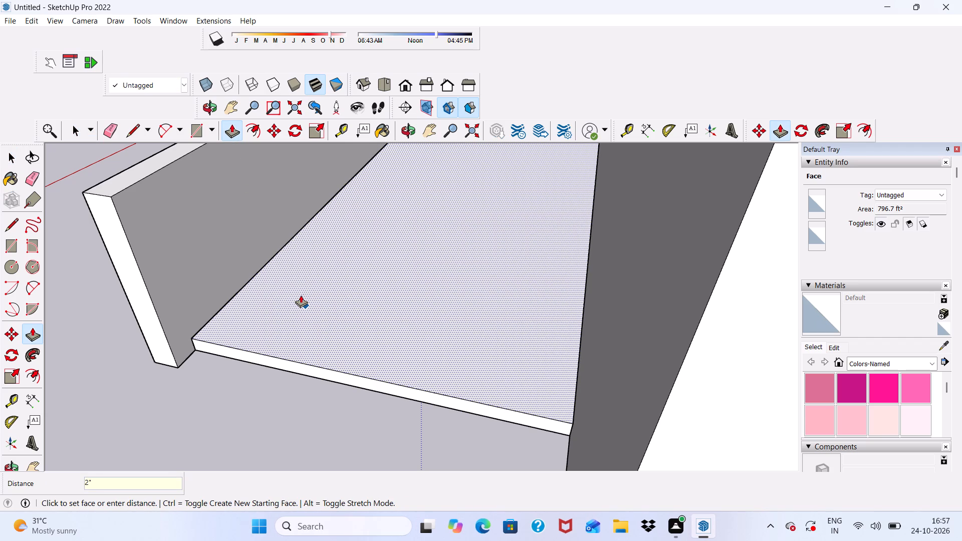
{"action": "key", "text": "Return"}
Push/Pull the raised porch floor's exposed side edge outward to line up with the house's front corner.
{"action": "scroll", "coordinate": [270, 331], "scroll_direction": "up", "scroll_amount": 4}
{"action": "scroll", "coordinate": [247, 373], "scroll_direction": "up", "scroll_amount": 3}
{"action": "left_click", "coordinate": [244, 378]}
{"action": "scroll", "coordinate": [222, 409], "scroll_direction": "down", "scroll_amount": 8}
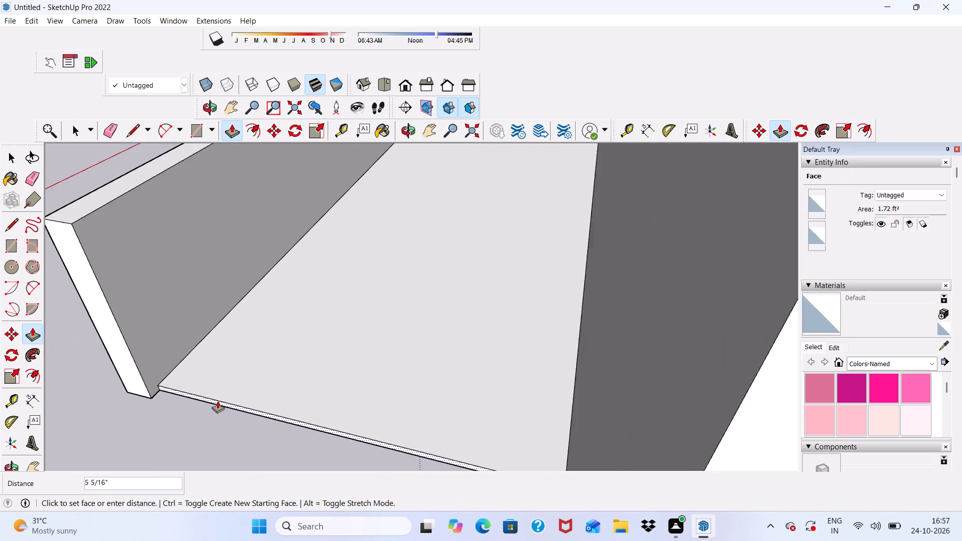
{"action": "scroll", "coordinate": [217, 401], "scroll_direction": "down", "scroll_amount": 12}
{"action": "scroll", "coordinate": [187, 404], "scroll_direction": "down", "scroll_amount": 9}
{"action": "middle_click_drag", "start_coordinate": [217, 413], "coordinate": [446, 339]}
{"action": "scroll", "coordinate": [414, 331], "scroll_direction": "down", "scroll_amount": 4}
{"action": "scroll", "coordinate": [444, 471], "scroll_direction": "up", "scroll_amount": 1}
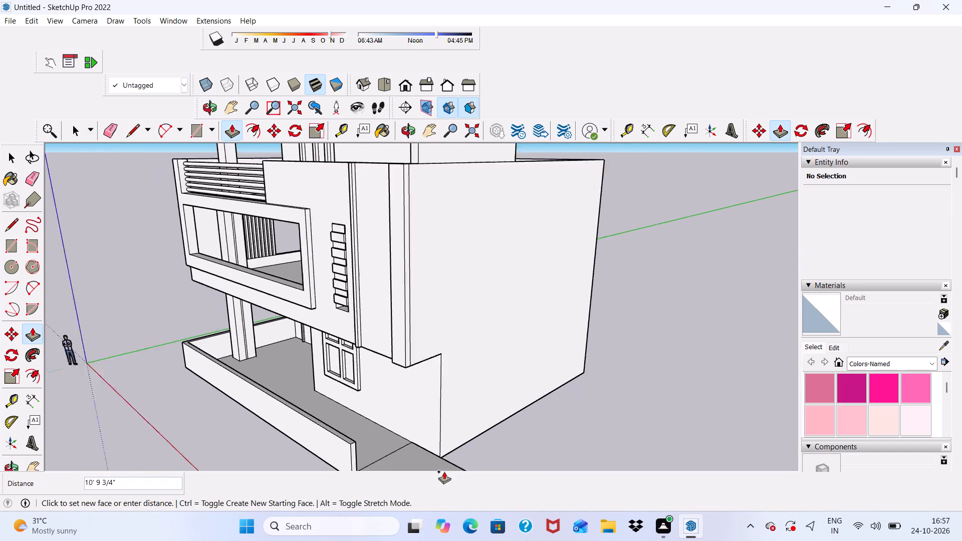
{"action": "scroll", "coordinate": [444, 471], "scroll_direction": "up", "scroll_amount": 10}
{"action": "left_click", "coordinate": [441, 443]}
Erase the dividing edge across the porch floor where the extension meets the original slab.
{"action": "scroll", "coordinate": [428, 438], "scroll_direction": "down", "scroll_amount": 4}
{"action": "middle_click_drag", "start_coordinate": [390, 431], "coordinate": [356, 423]}
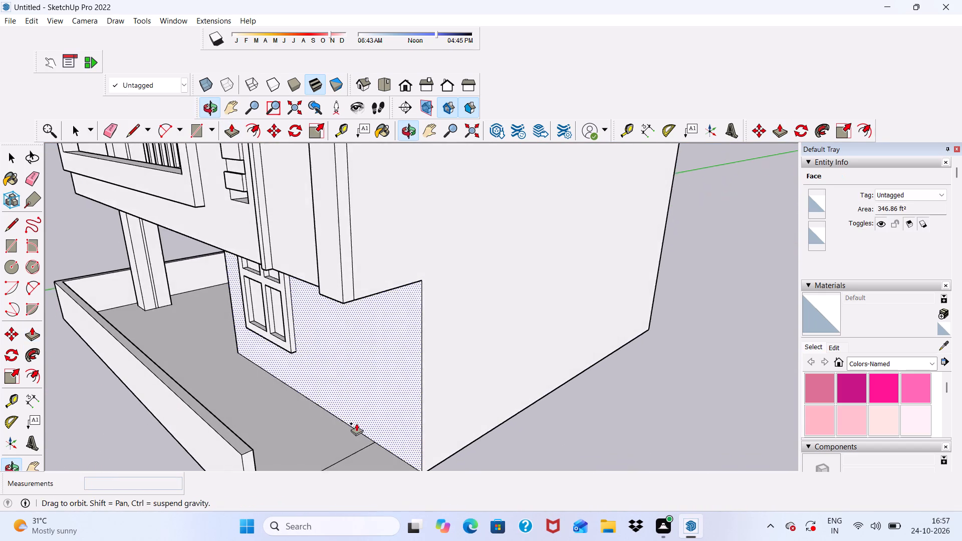
{"action": "middle_click_drag", "start_coordinate": [356, 423], "coordinate": [386, 443]}
{"action": "left_click", "coordinate": [113, 125]}
{"action": "scroll", "coordinate": [112, 135], "scroll_direction": "down", "scroll_amount": 4}
{"action": "scroll", "coordinate": [180, 329], "scroll_direction": "up", "scroll_amount": 2}
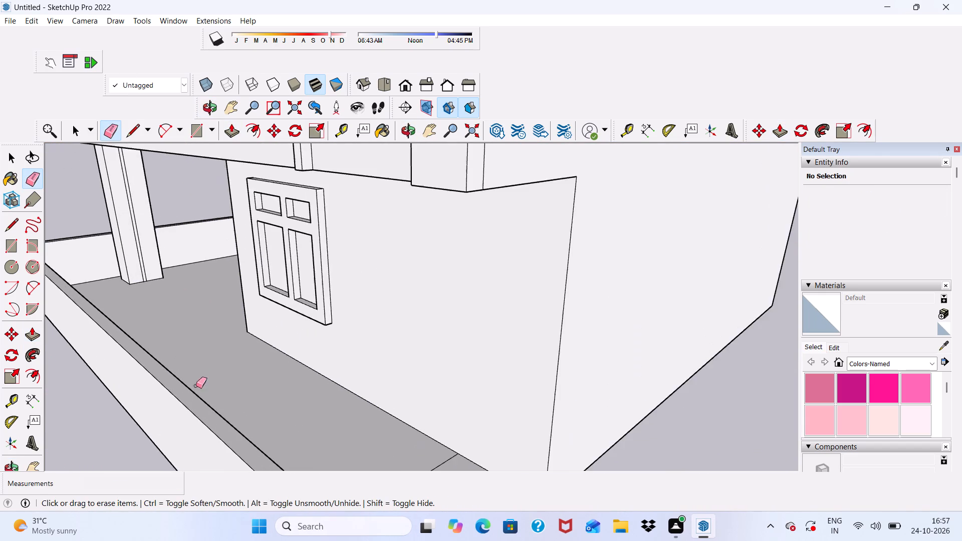
{"action": "scroll", "coordinate": [196, 386], "scroll_direction": "up", "scroll_amount": 3}
{"action": "scroll", "coordinate": [230, 221], "scroll_direction": "down", "scroll_amount": 6}
{"action": "scroll", "coordinate": [337, 380], "scroll_direction": "up", "scroll_amount": 10}
{"action": "left_click_drag", "start_coordinate": [279, 348], "coordinate": [281, 370]}
{"action": "scroll", "coordinate": [227, 342], "scroll_direction": "down", "scroll_amount": 5}
{"action": "middle_click_drag", "start_coordinate": [200, 376], "coordinate": [275, 362]}
{"action": "scroll", "coordinate": [275, 362], "scroll_direction": "up", "scroll_amount": 4}
{"action": "key", "text": "space"}
Push/Pull the porch floor's front edge face outward about 8 7/8" to align with the front boundary wall's outer face.
{"action": "scroll", "coordinate": [300, 386], "scroll_direction": "up", "scroll_amount": 5}
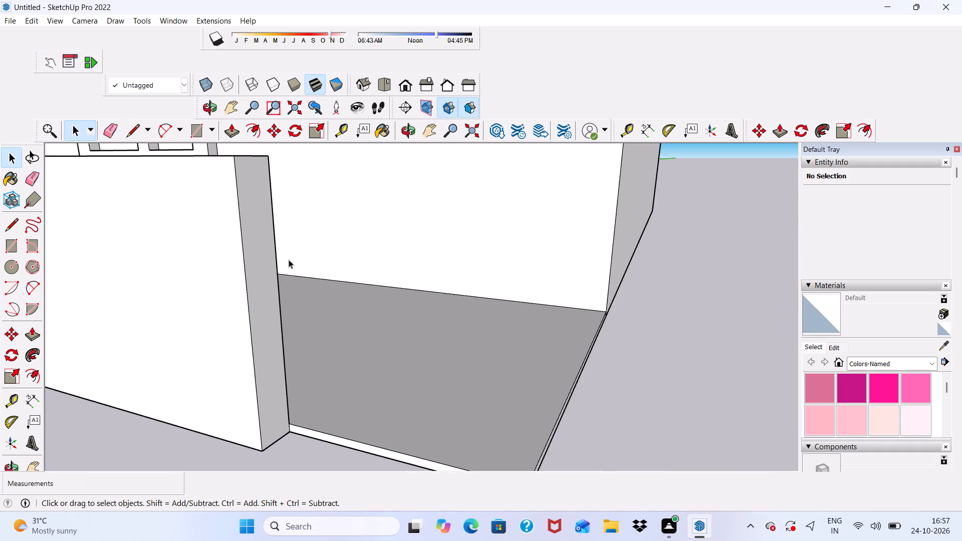
{"action": "scroll", "coordinate": [288, 260], "scroll_direction": "down", "scroll_amount": 3}
{"action": "middle_click_drag", "start_coordinate": [291, 454], "coordinate": [305, 417]}
{"action": "scroll", "coordinate": [365, 216], "scroll_direction": "up", "scroll_amount": 5}
{"action": "scroll", "coordinate": [311, 395], "scroll_direction": "up", "scroll_amount": 4}
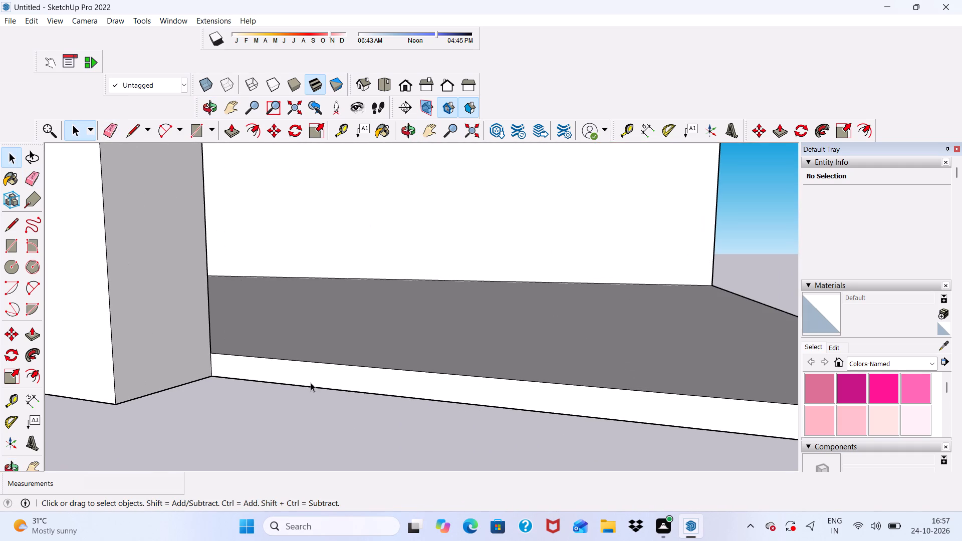
{"action": "left_click", "coordinate": [311, 383]}
{"action": "left_click", "coordinate": [232, 129]}
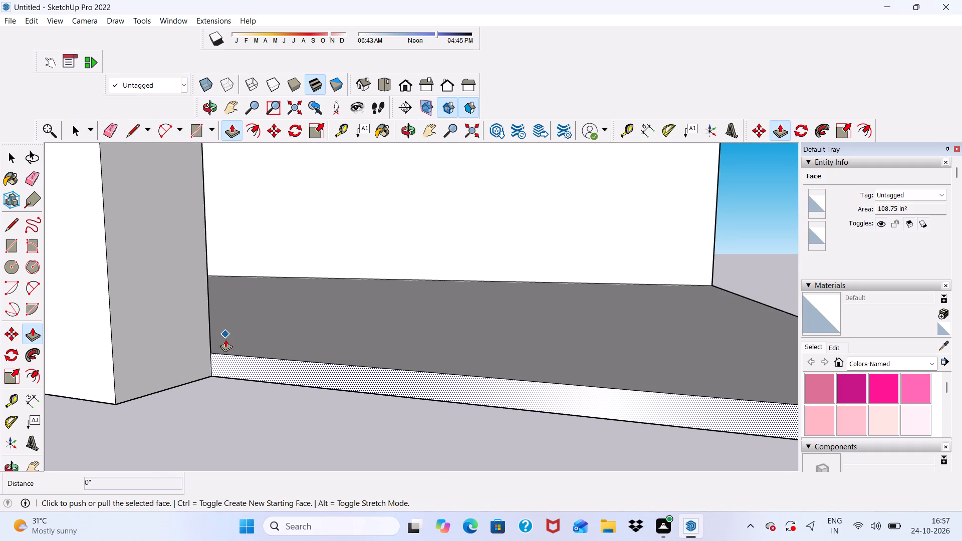
{"action": "left_click", "coordinate": [231, 363]}
{"action": "left_click", "coordinate": [242, 362]}
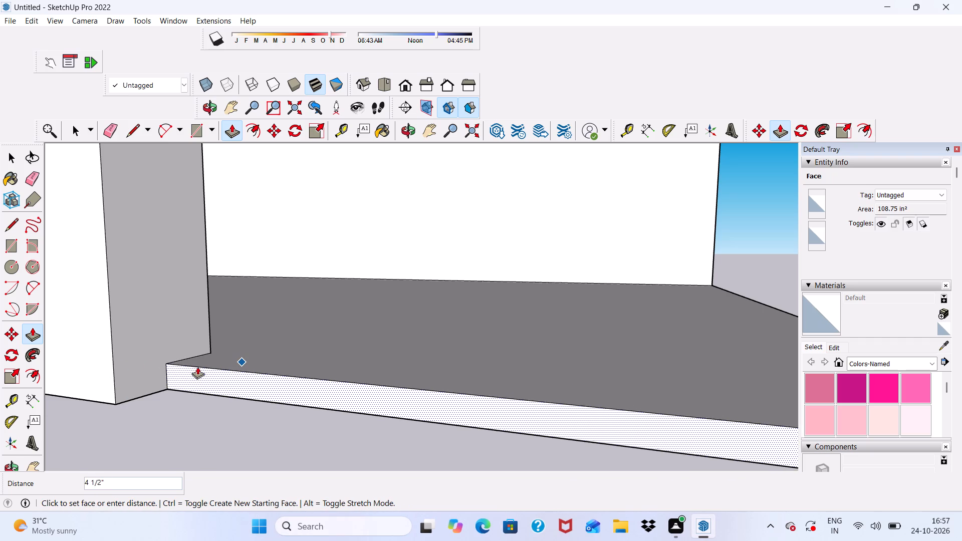
{"action": "left_click", "coordinate": [114, 331]}
{"action": "scroll", "coordinate": [111, 336], "scroll_direction": "down", "scroll_amount": 5}
{"action": "middle_click_drag", "start_coordinate": [175, 379], "coordinate": [140, 425]}
{"action": "key", "text": "space"}
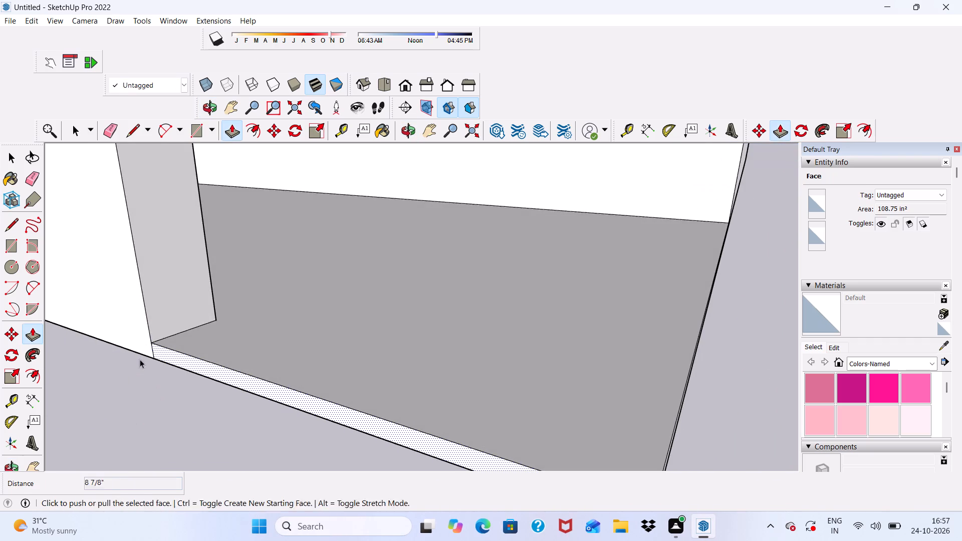
Push/Pull the front boundary wall's end face about 4' 6 3/8" along the floor to its outer corner.
{"action": "scroll", "coordinate": [190, 264], "scroll_direction": "down", "scroll_amount": 5}
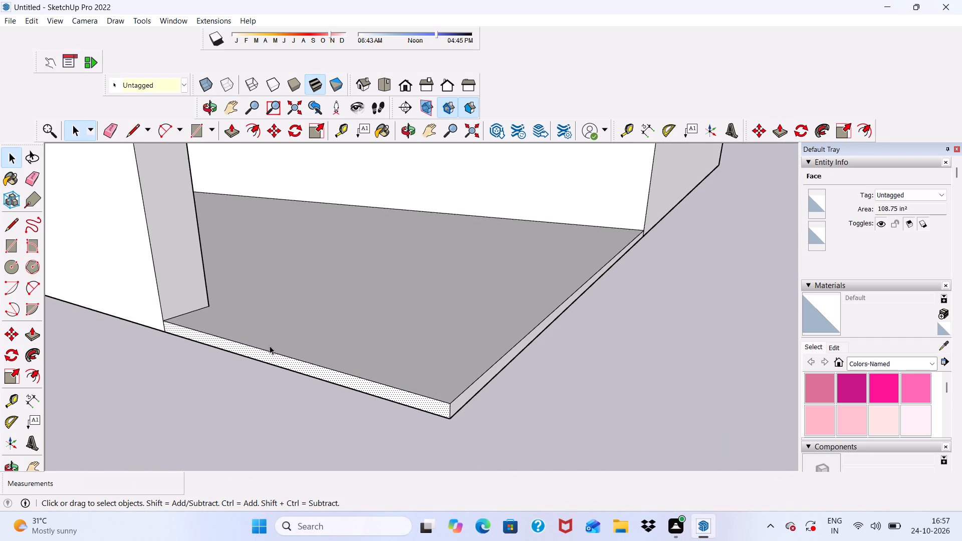
{"action": "scroll", "coordinate": [211, 309], "scroll_direction": "up", "scroll_amount": 2}
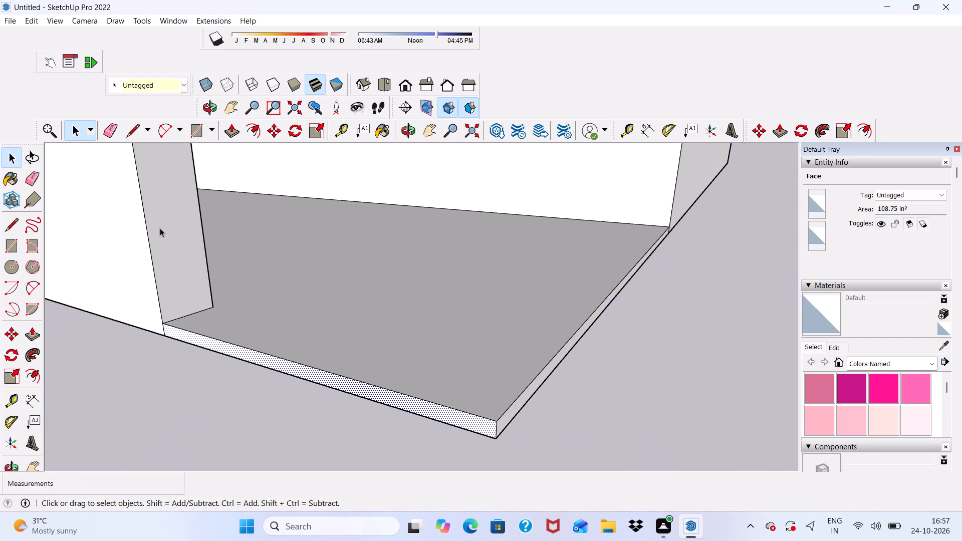
{"action": "left_click", "coordinate": [161, 228]}
{"action": "left_click", "coordinate": [234, 122]}
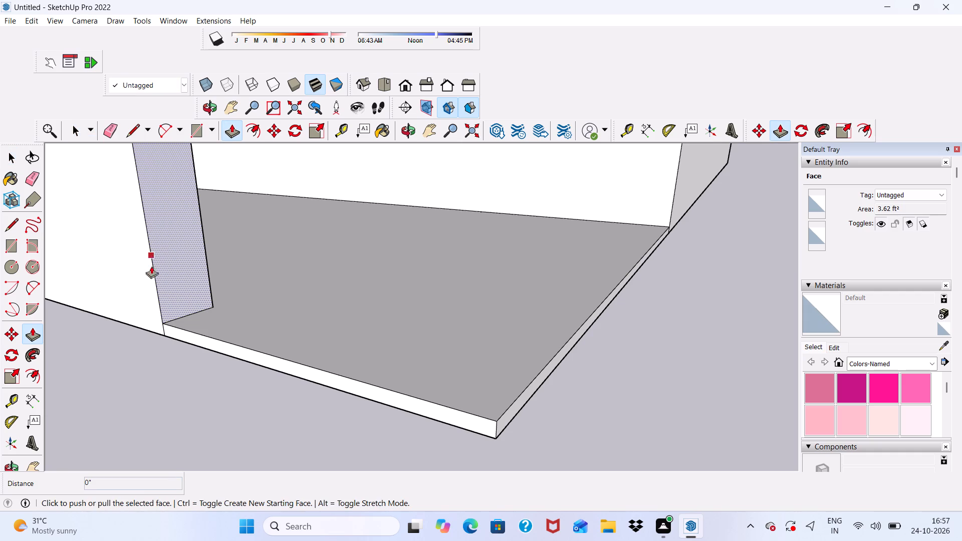
{"action": "left_click", "coordinate": [166, 236]}
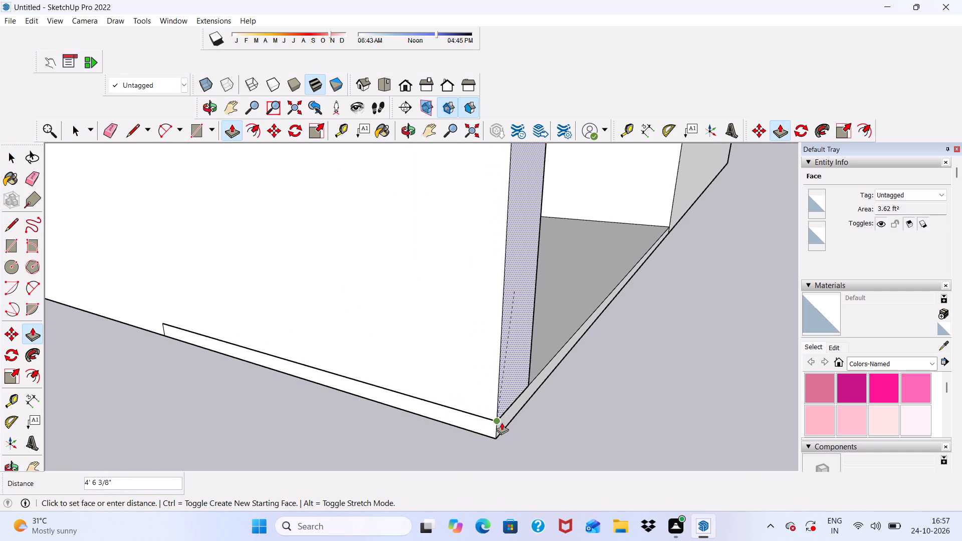
{"action": "left_click", "coordinate": [502, 422]}
Place a guide on the porch floor 9" in from its open side edge.
{"action": "scroll", "coordinate": [491, 411], "scroll_direction": "down", "scroll_amount": 3}
{"action": "middle_click_drag", "start_coordinate": [458, 409], "coordinate": [108, 394]}
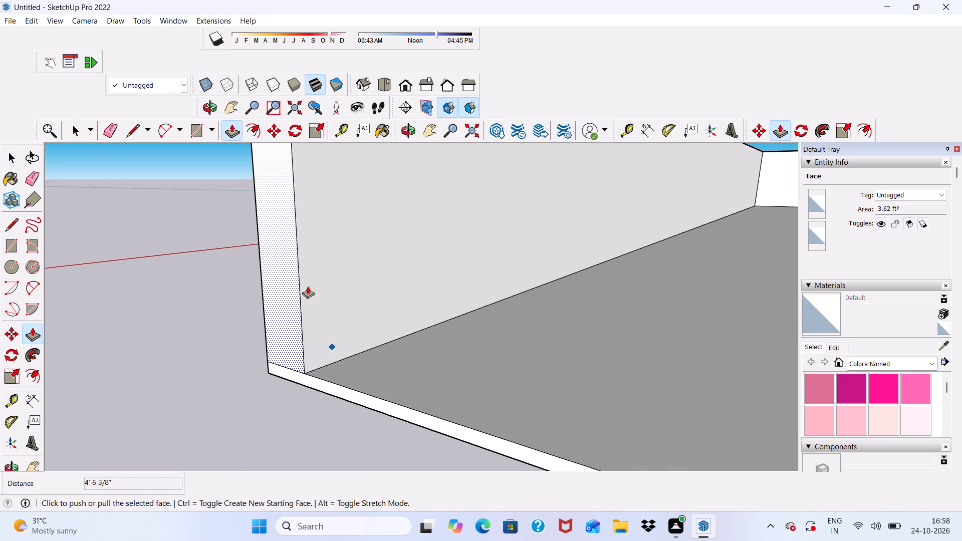
{"action": "left_click", "coordinate": [354, 124]}
{"action": "left_click", "coordinate": [342, 127]}
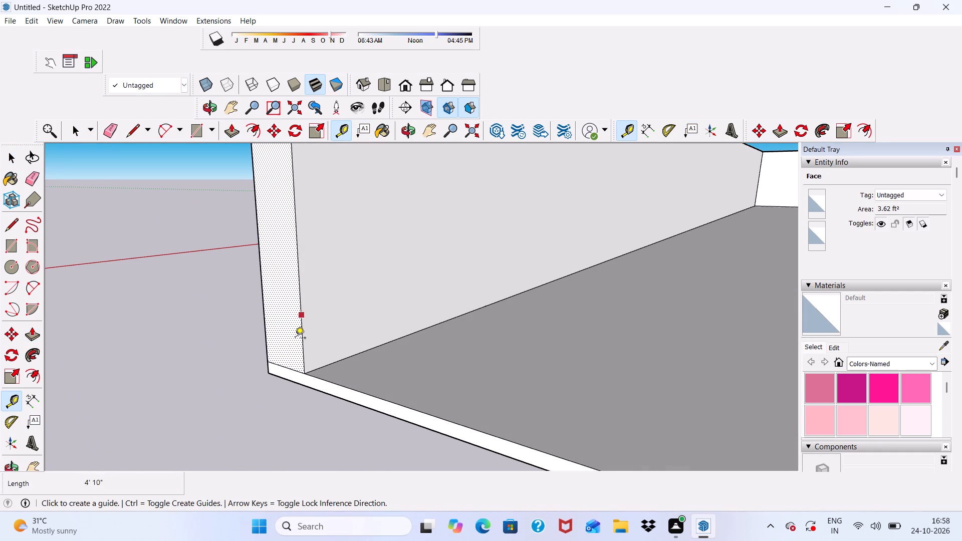
{"action": "left_click", "coordinate": [313, 375]}
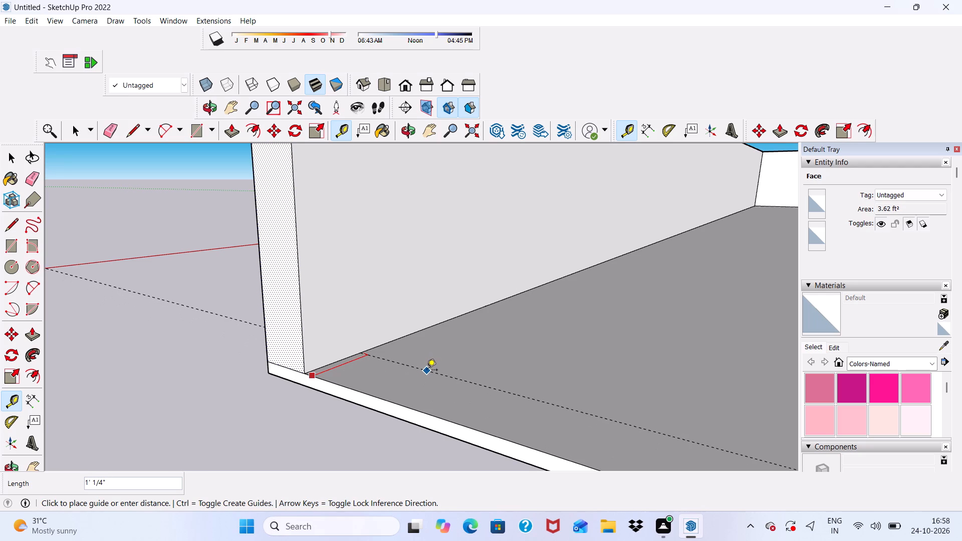
{"action": "key", "text": "9"}
{"action": "key", "text": "shift+quotedbl"}
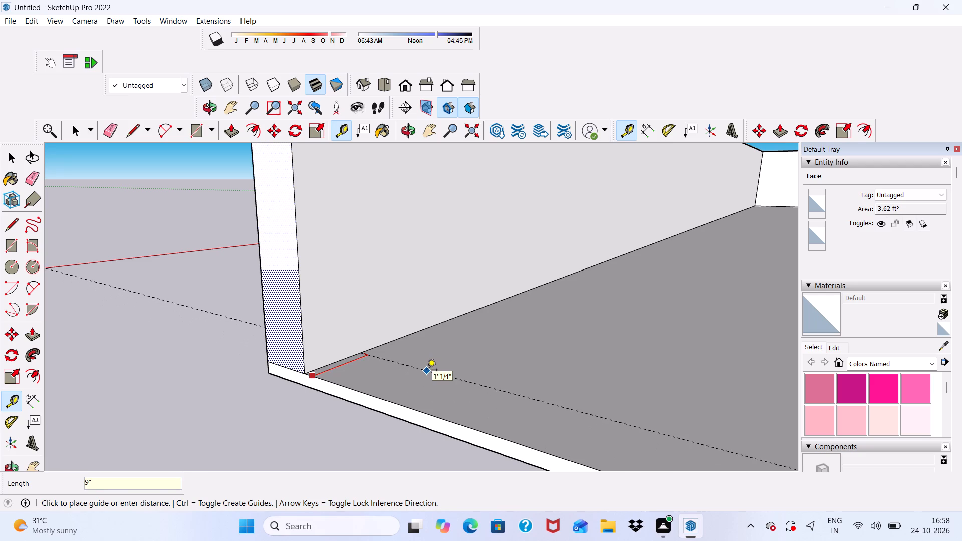
{"action": "key", "text": "Return"}
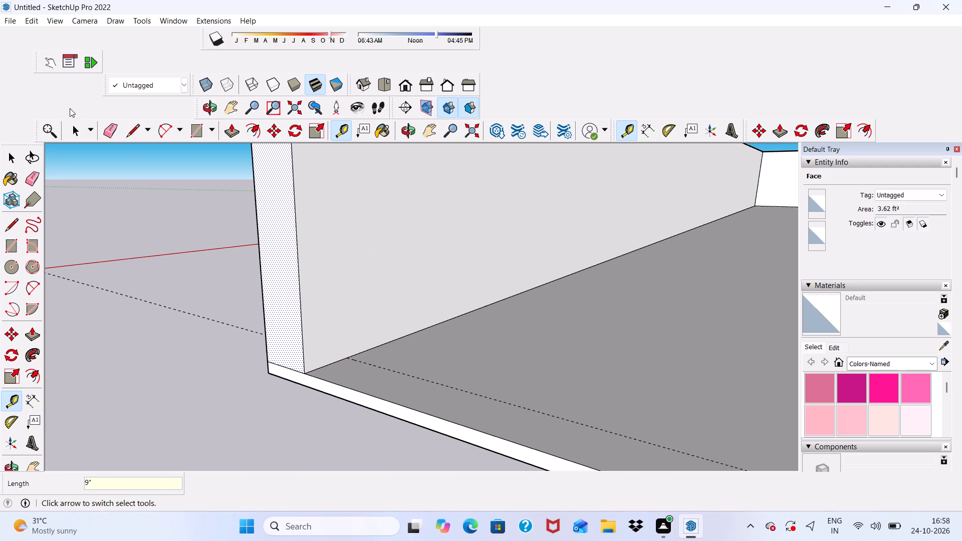
Draw a line along the guide across the porch floor, from the front boundary wall to the house wall.
{"action": "left_click", "coordinate": [137, 131]}
{"action": "scroll", "coordinate": [62, 159], "scroll_direction": "down", "scroll_amount": 5}
{"action": "scroll", "coordinate": [293, 258], "scroll_direction": "down", "scroll_amount": 2}
{"action": "middle_click_drag", "start_coordinate": [295, 259], "coordinate": [300, 265]}
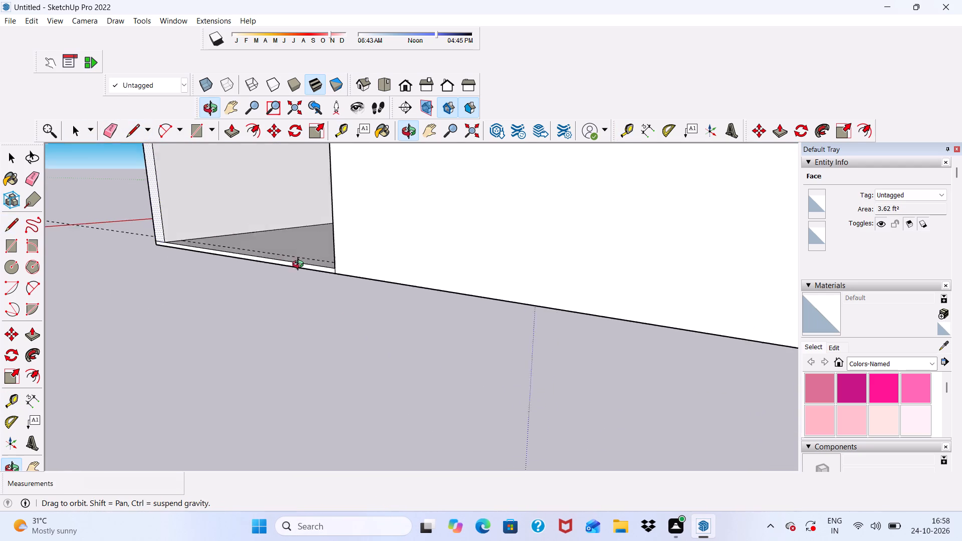
{"action": "middle_click_drag", "start_coordinate": [300, 265], "coordinate": [333, 325]}
{"action": "scroll", "coordinate": [194, 247], "scroll_direction": "up", "scroll_amount": 5}
{"action": "scroll", "coordinate": [164, 317], "scroll_direction": "up", "scroll_amount": 5}
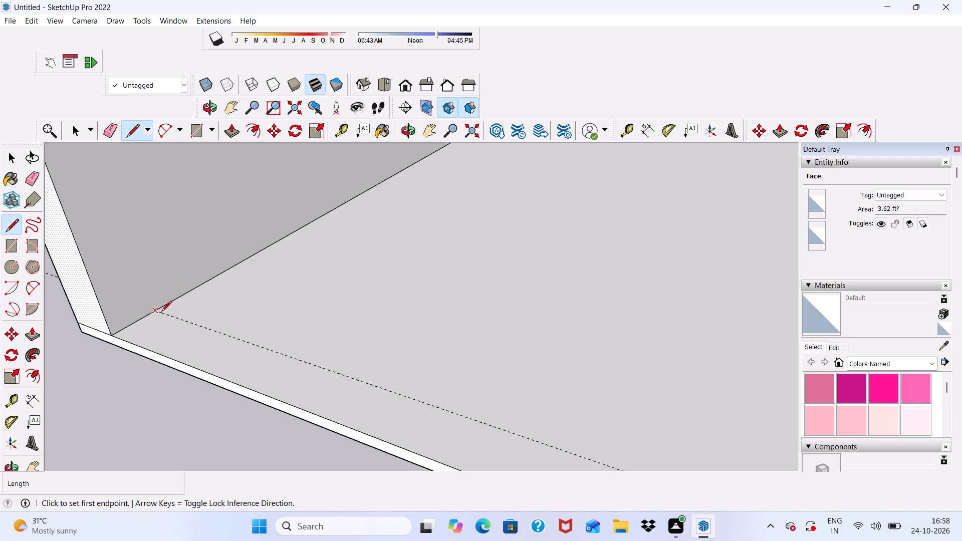
{"action": "left_click", "coordinate": [155, 311]}
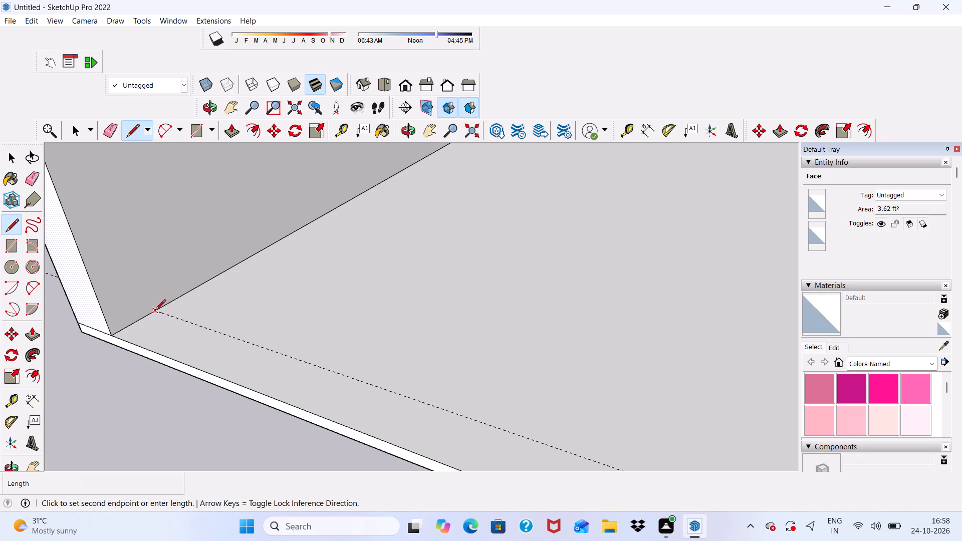
{"action": "scroll", "coordinate": [155, 311], "scroll_direction": "down", "scroll_amount": 10}
{"action": "middle_click_drag", "start_coordinate": [205, 290], "coordinate": [373, 276]}
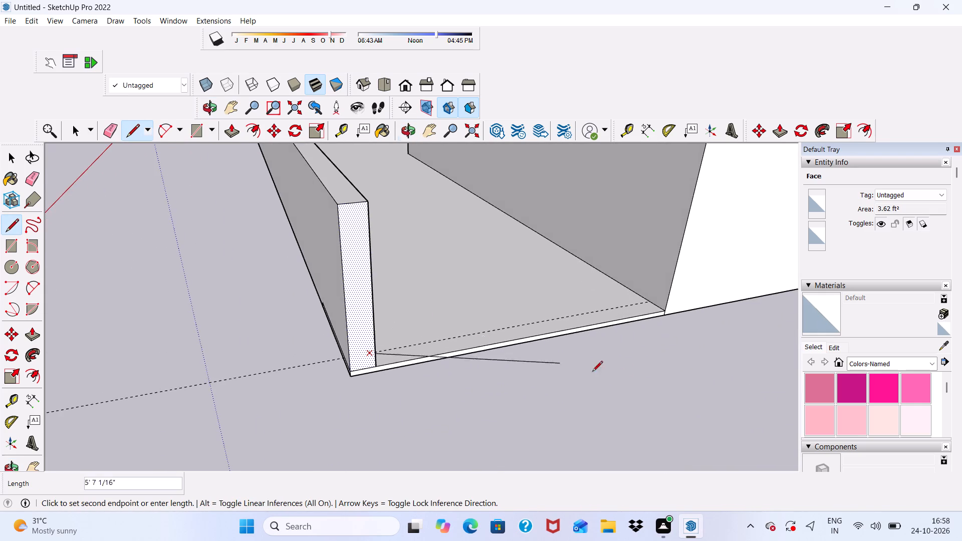
{"action": "scroll", "coordinate": [697, 300], "scroll_direction": "up", "scroll_amount": 4}
{"action": "scroll", "coordinate": [618, 289], "scroll_direction": "up", "scroll_amount": 7}
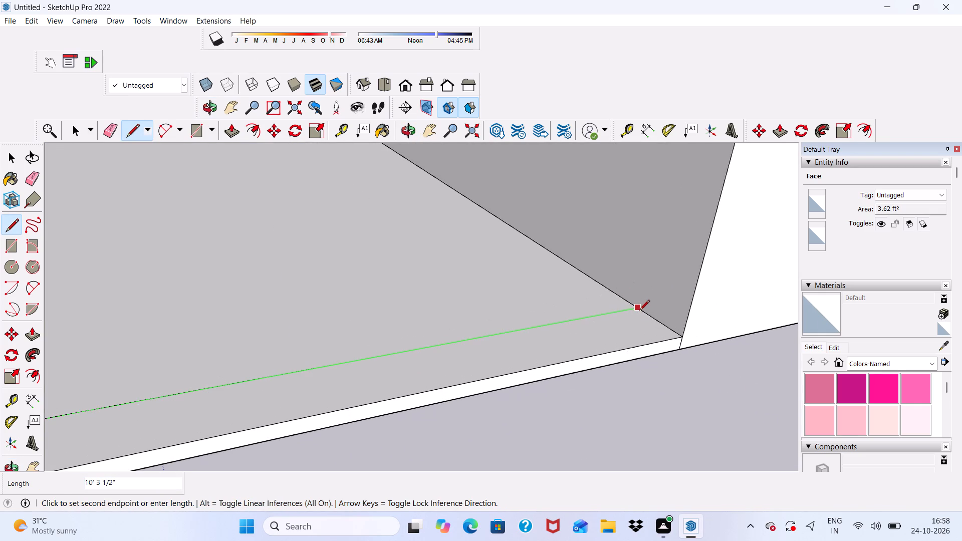
{"action": "left_click", "coordinate": [639, 311]}
{"action": "scroll", "coordinate": [579, 264], "scroll_direction": "down", "scroll_amount": 14}
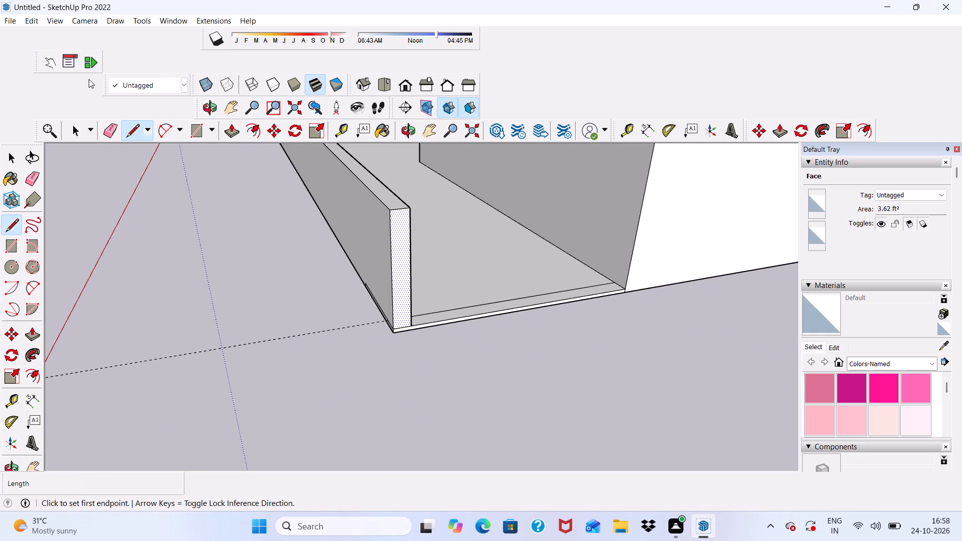
Erase the guide line at the open side of the porch.
{"action": "left_click", "coordinate": [112, 123]}
{"action": "left_click_drag", "start_coordinate": [244, 329], "coordinate": [250, 352]}
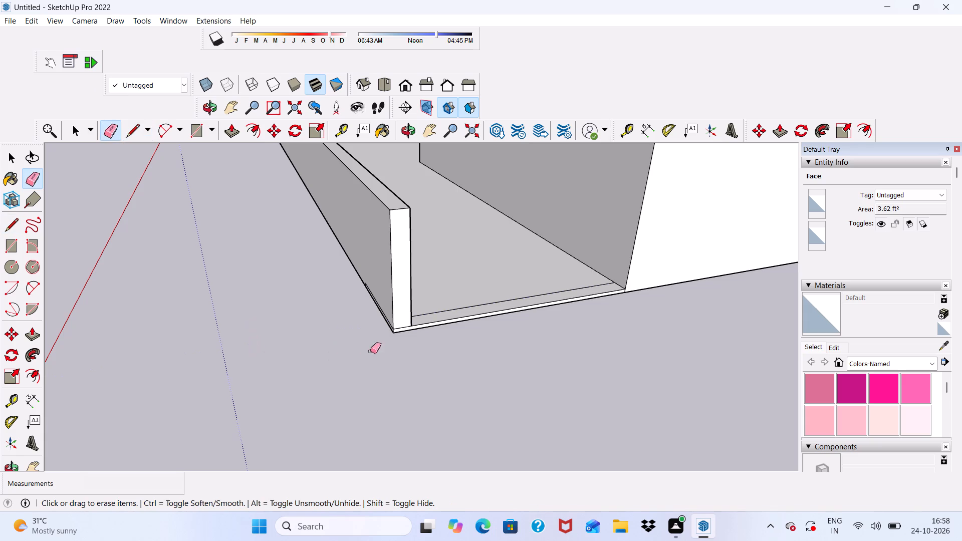
Erase the leftover floor-slab edges on the front boundary wall's outer face and at the base of its end.
{"action": "scroll", "coordinate": [379, 304], "scroll_direction": "up", "scroll_amount": 5}
{"action": "middle_click_drag", "start_coordinate": [376, 301], "coordinate": [528, 270]}
{"action": "scroll", "coordinate": [499, 320], "scroll_direction": "up", "scroll_amount": 10}
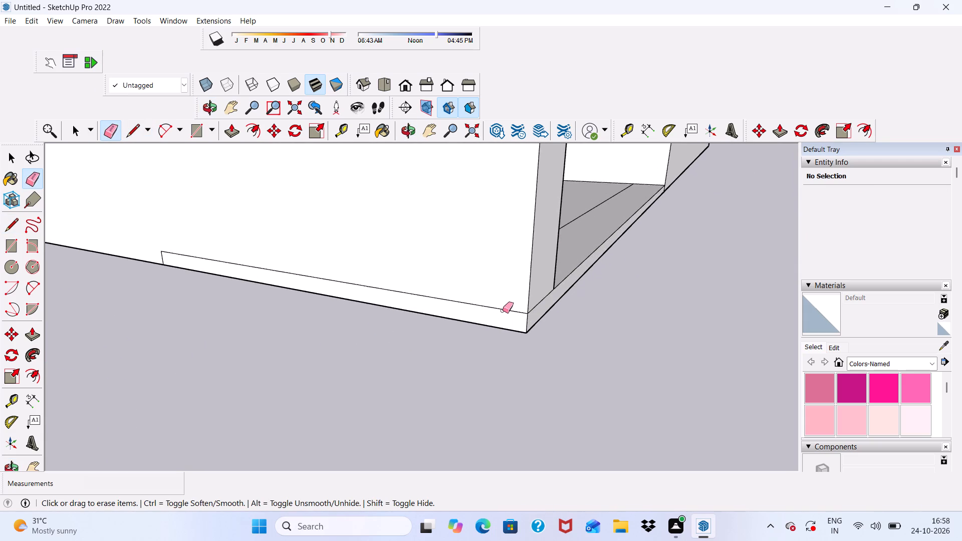
{"action": "left_click", "coordinate": [503, 311]}
{"action": "scroll", "coordinate": [548, 308], "scroll_direction": "up", "scroll_amount": 4}
{"action": "left_click_drag", "start_coordinate": [546, 287], "coordinate": [546, 298]}
{"action": "scroll", "coordinate": [528, 294], "scroll_direction": "down", "scroll_amount": 2}
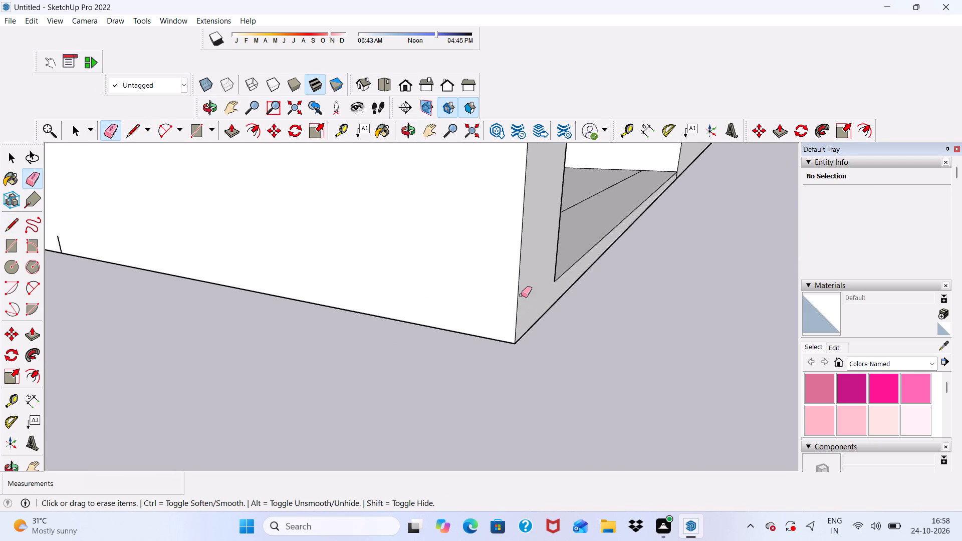
{"action": "scroll", "coordinate": [521, 295], "scroll_direction": "down", "scroll_amount": 3}
{"action": "scroll", "coordinate": [189, 223], "scroll_direction": "up", "scroll_amount": 5}
{"action": "scroll", "coordinate": [181, 228], "scroll_direction": "down", "scroll_amount": 1}
{"action": "scroll", "coordinate": [118, 252], "scroll_direction": "up", "scroll_amount": 4}
{"action": "left_click_drag", "start_coordinate": [154, 273], "coordinate": [137, 277]}
{"action": "scroll", "coordinate": [128, 243], "scroll_direction": "down", "scroll_amount": 2}
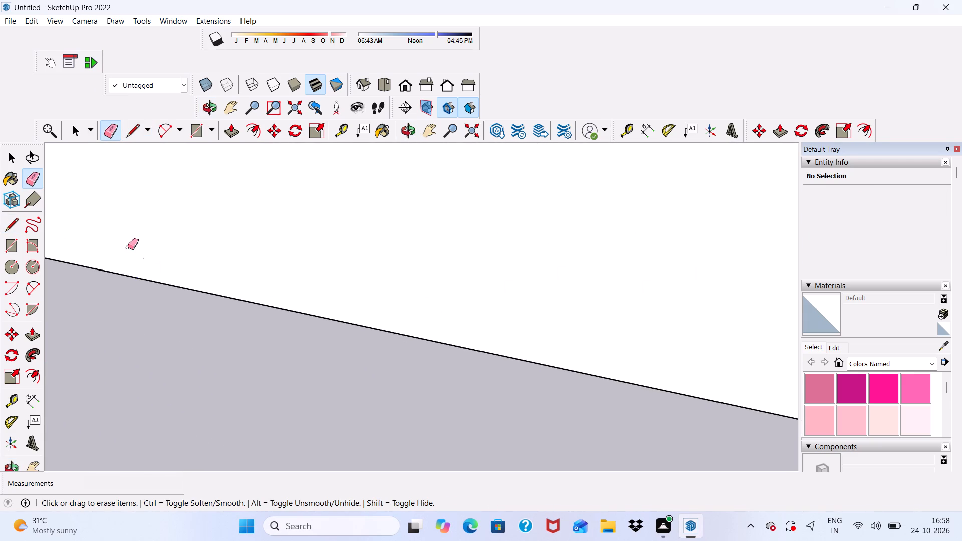
Push/Pull the 9" strip at the porch's open side up 4' 10", level with the front boundary wall's top.
{"action": "scroll", "coordinate": [128, 247], "scroll_direction": "down", "scroll_amount": 13}
{"action": "middle_click_drag", "start_coordinate": [365, 319], "coordinate": [192, 323]}
{"action": "scroll", "coordinate": [195, 314], "scroll_direction": "down", "scroll_amount": 13}
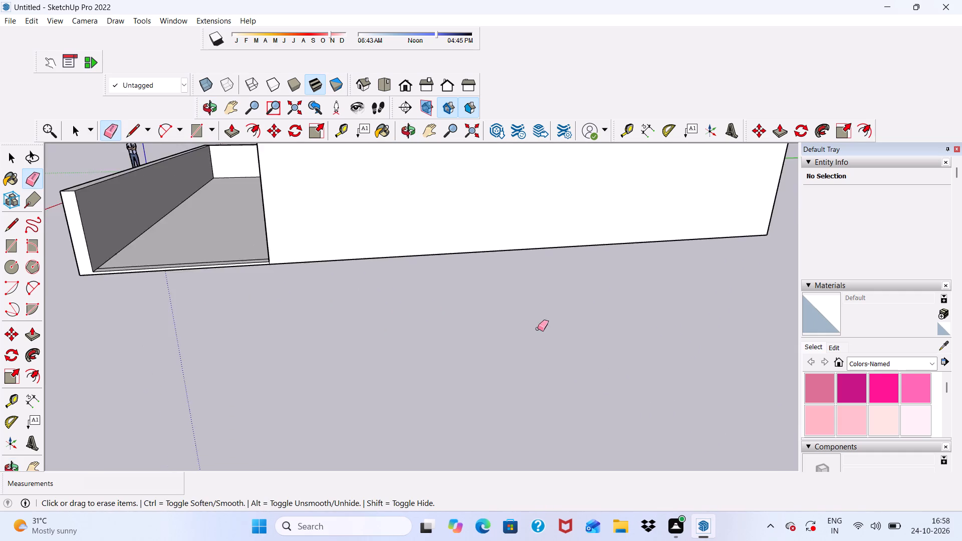
{"action": "scroll", "coordinate": [538, 329], "scroll_direction": "down", "scroll_amount": 5}
{"action": "scroll", "coordinate": [343, 268], "scroll_direction": "up", "scroll_amount": 14}
{"action": "key", "text": "space"}
{"action": "left_click", "coordinate": [150, 349]}
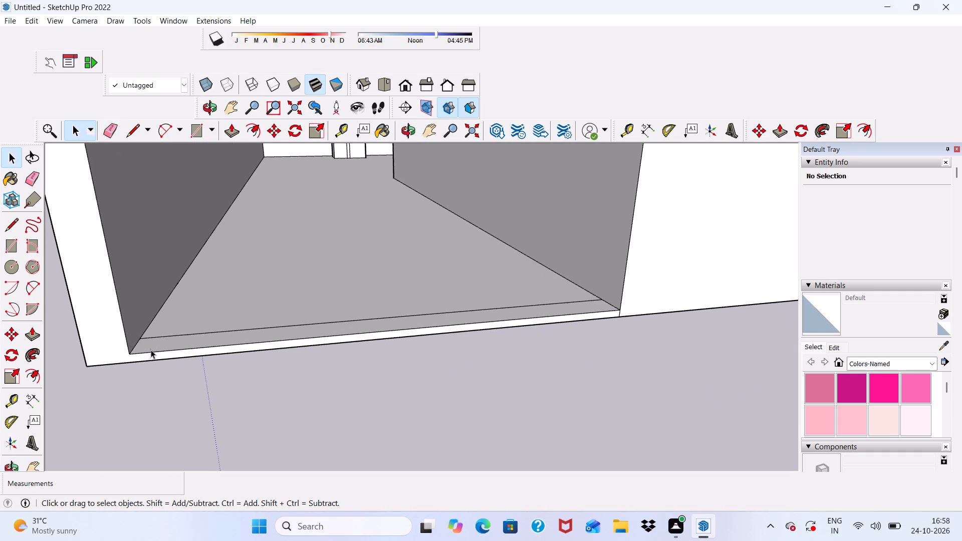
{"action": "left_click", "coordinate": [235, 123]}
{"action": "scroll", "coordinate": [184, 316], "scroll_direction": "down", "scroll_amount": 1}
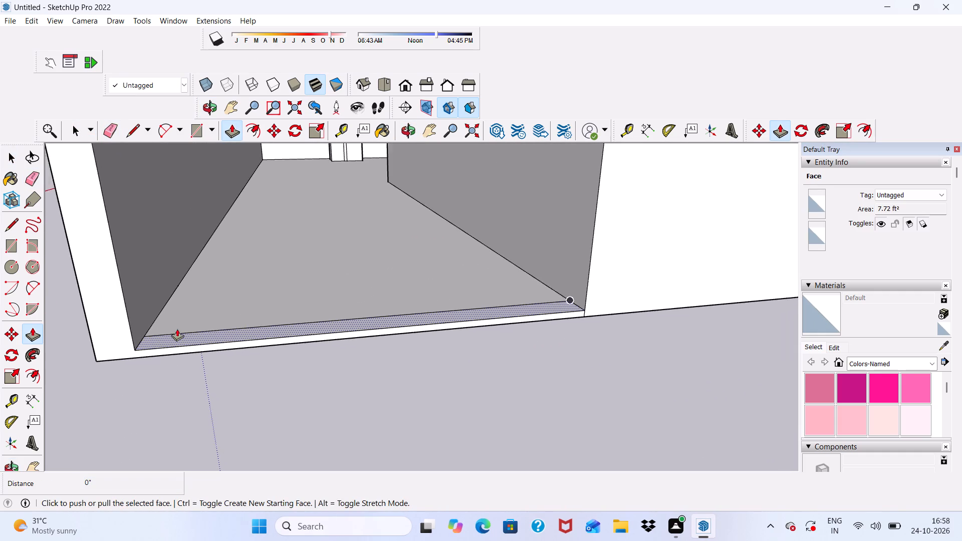
{"action": "scroll", "coordinate": [177, 329], "scroll_direction": "up", "scroll_amount": 2}
{"action": "left_click", "coordinate": [177, 339]}
{"action": "scroll", "coordinate": [187, 287], "scroll_direction": "down", "scroll_amount": 12}
{"action": "scroll", "coordinate": [211, 198], "scroll_direction": "up", "scroll_amount": 2}
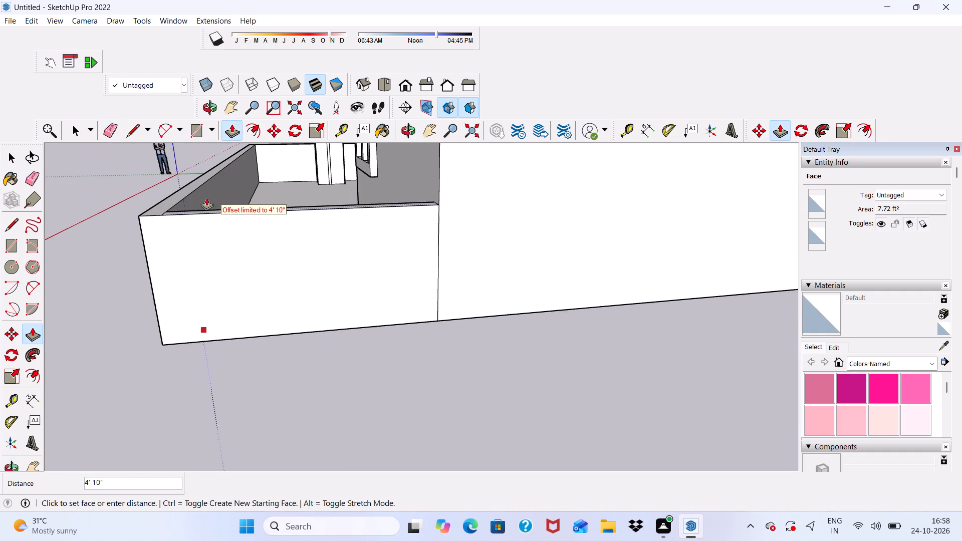
{"action": "scroll", "coordinate": [181, 196], "scroll_direction": "up", "scroll_amount": 2}
{"action": "left_click", "coordinate": [167, 194]}
{"action": "scroll", "coordinate": [149, 218], "scroll_direction": "down", "scroll_amount": 4}
{"action": "middle_click_drag", "start_coordinate": [146, 247], "coordinate": [498, 294]}
{"action": "scroll", "coordinate": [483, 265], "scroll_direction": "down", "scroll_amount": 5}
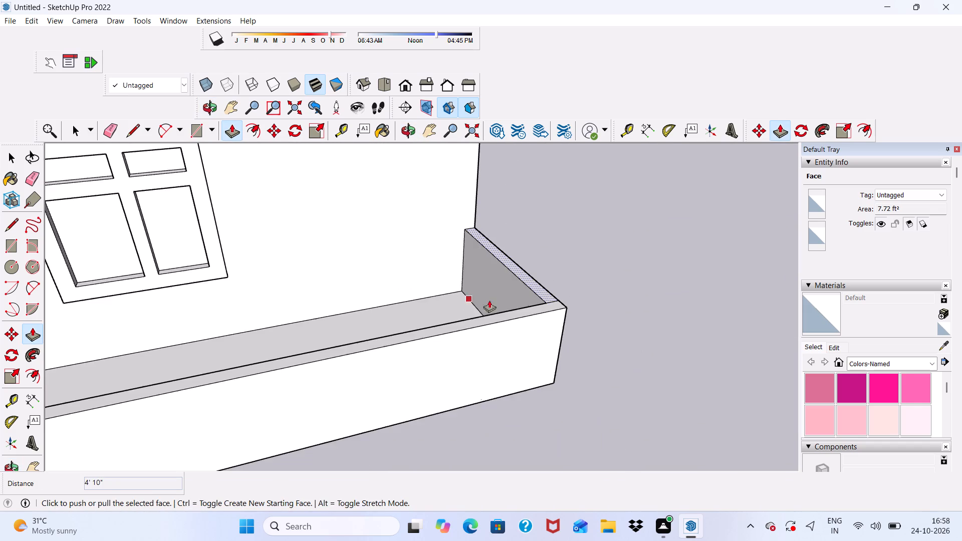
{"action": "middle_click_drag", "start_coordinate": [503, 356], "coordinate": [317, 306]}
{"action": "key", "text": "space"}
Erase the seam on the wall tops where the new side wall meets the front boundary wall.
{"action": "left_click", "coordinate": [113, 129]}
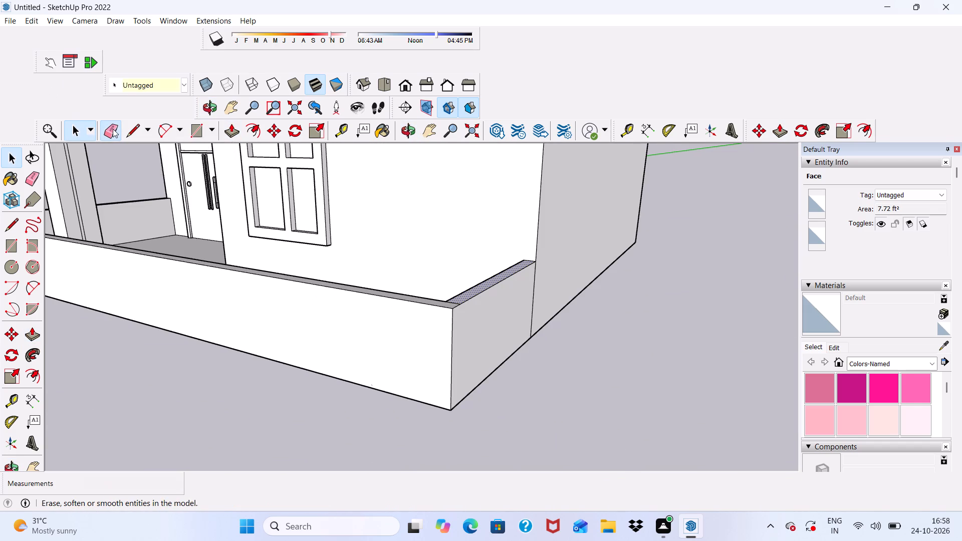
{"action": "scroll", "coordinate": [371, 283], "scroll_direction": "up", "scroll_amount": 8}
{"action": "left_click", "coordinate": [563, 320]}
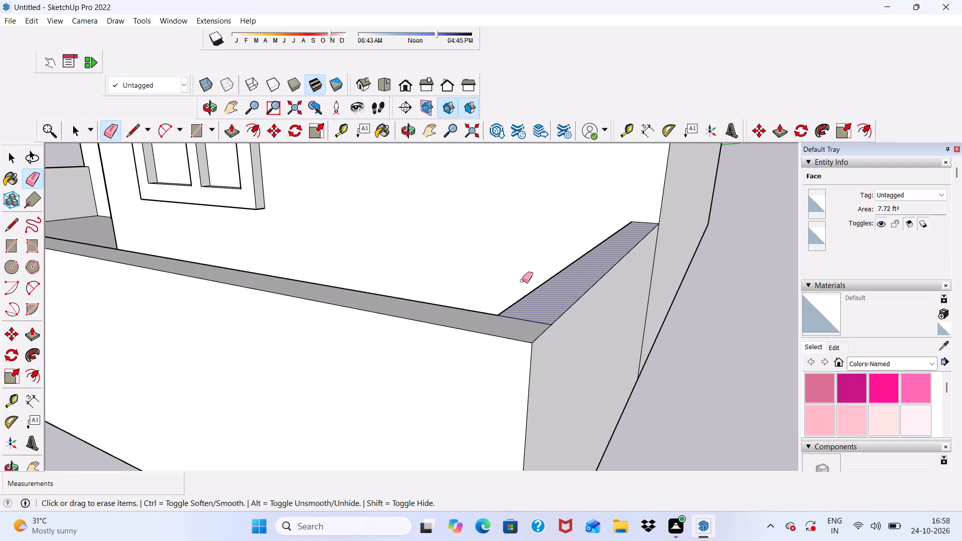
{"action": "scroll", "coordinate": [485, 235], "scroll_direction": "down", "scroll_amount": 4}
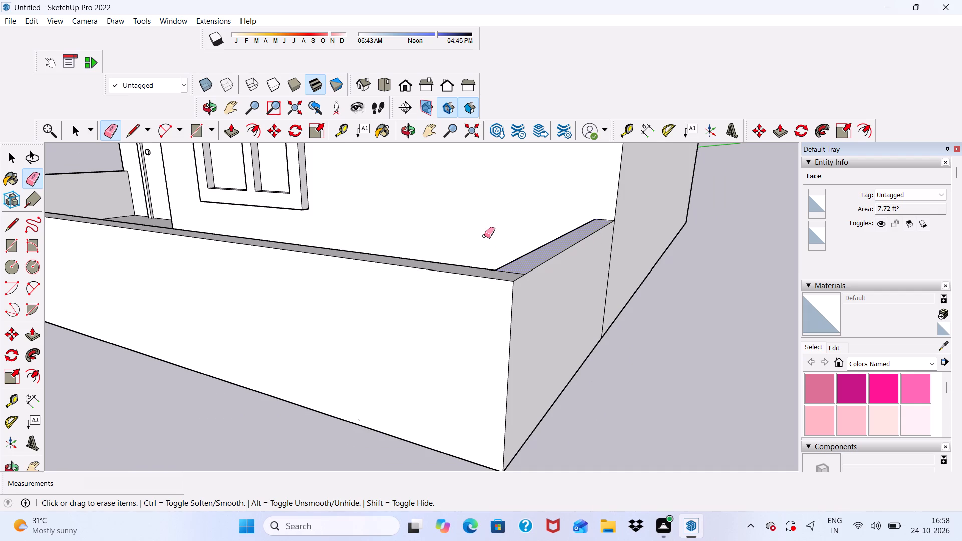
{"action": "scroll", "coordinate": [474, 286], "scroll_direction": "down", "scroll_amount": 3}
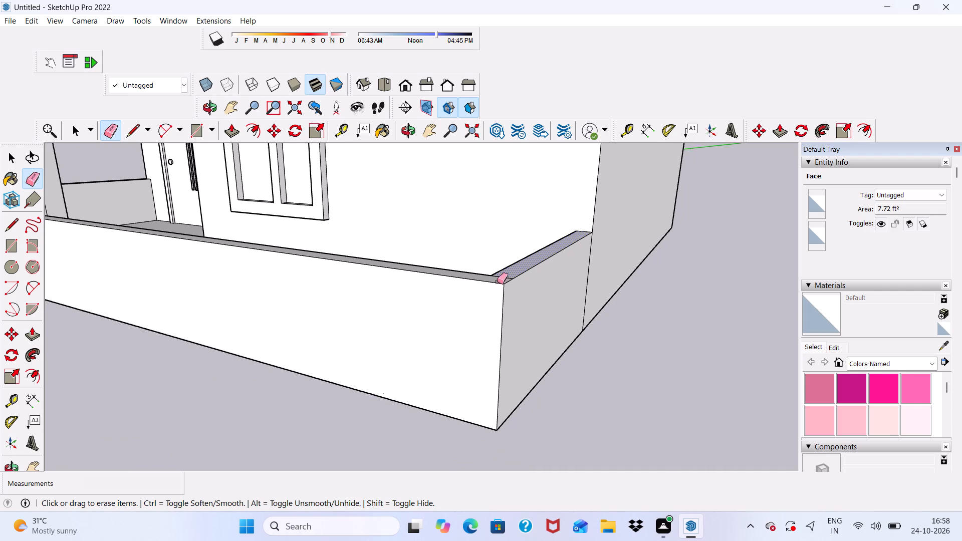
{"action": "scroll", "coordinate": [499, 280], "scroll_direction": "up", "scroll_amount": 5}
{"action": "left_click_drag", "start_coordinate": [504, 278], "coordinate": [521, 275]}
{"action": "scroll", "coordinate": [453, 255], "scroll_direction": "down", "scroll_amount": 14}
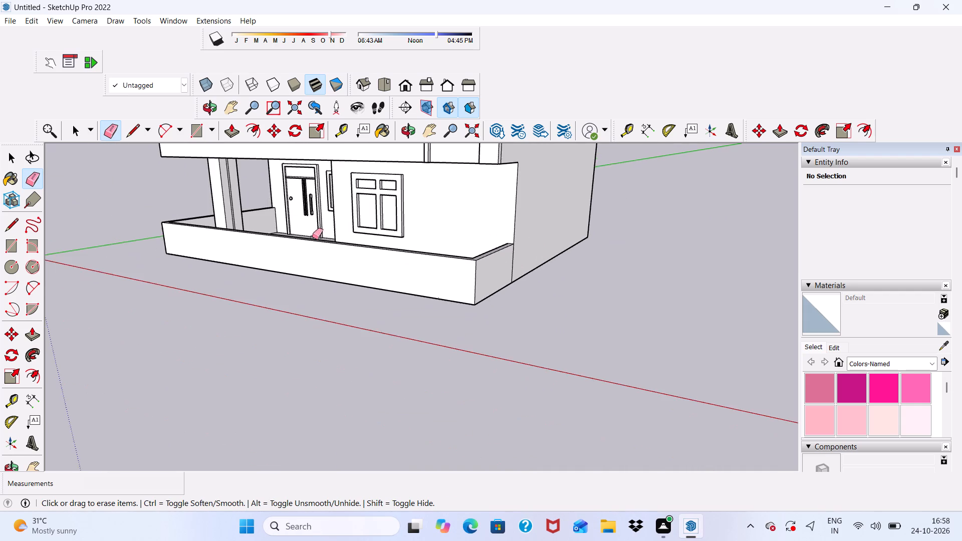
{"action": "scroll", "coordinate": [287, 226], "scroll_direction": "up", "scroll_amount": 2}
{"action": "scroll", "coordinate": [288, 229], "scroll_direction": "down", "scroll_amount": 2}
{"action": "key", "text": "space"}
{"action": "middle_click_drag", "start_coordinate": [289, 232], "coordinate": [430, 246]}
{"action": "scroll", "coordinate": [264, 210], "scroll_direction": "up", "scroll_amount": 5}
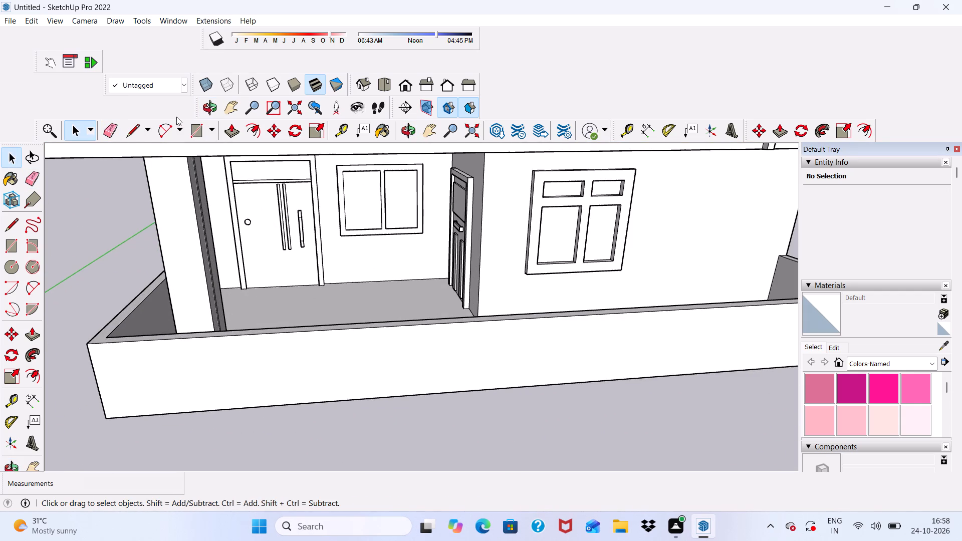
Erase the leftover vertical lines on the two side faces of the porch column.
{"action": "left_click", "coordinate": [110, 127]}
{"action": "middle_click_drag", "start_coordinate": [219, 267], "coordinate": [114, 272]}
{"action": "scroll", "coordinate": [249, 249], "scroll_direction": "up", "scroll_amount": 5}
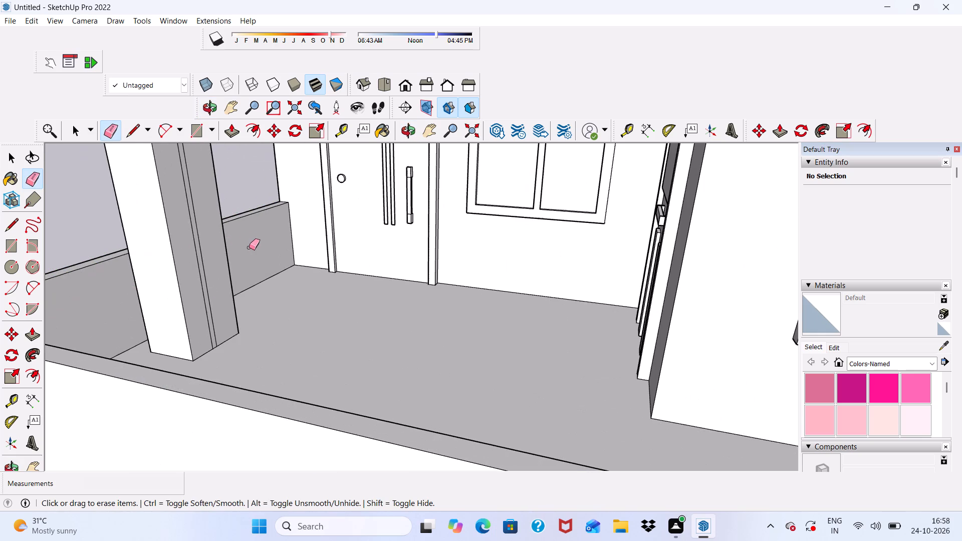
{"action": "left_click_drag", "start_coordinate": [188, 241], "coordinate": [210, 242]}
{"action": "scroll", "coordinate": [209, 240], "scroll_direction": "down", "scroll_amount": 7}
{"action": "middle_click_drag", "start_coordinate": [204, 277], "coordinate": [347, 268]}
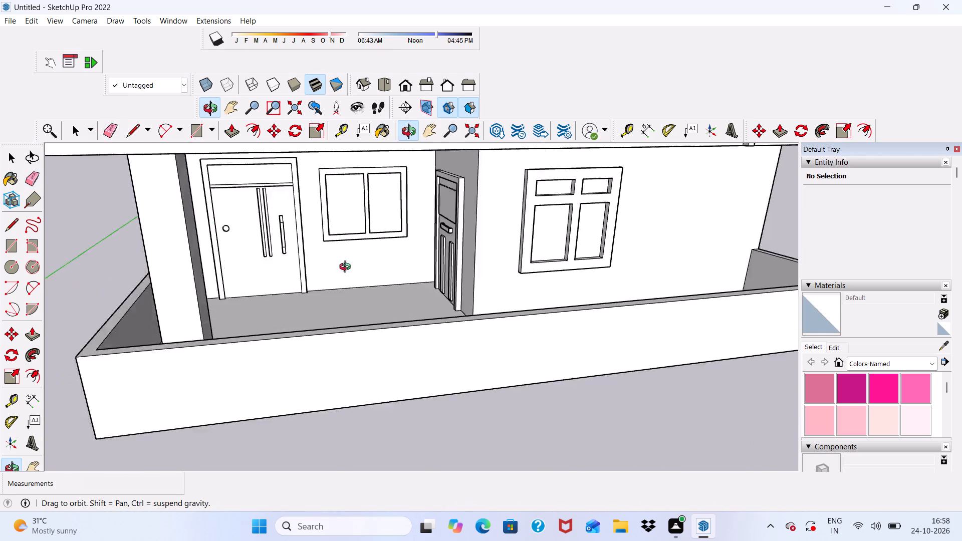
{"action": "middle_click_drag", "start_coordinate": [347, 268], "coordinate": [515, 268]}
{"action": "scroll", "coordinate": [348, 275], "scroll_direction": "up", "scroll_amount": 5}
{"action": "left_click_drag", "start_coordinate": [395, 266], "coordinate": [428, 277]}
{"action": "scroll", "coordinate": [401, 237], "scroll_direction": "down", "scroll_amount": 2}
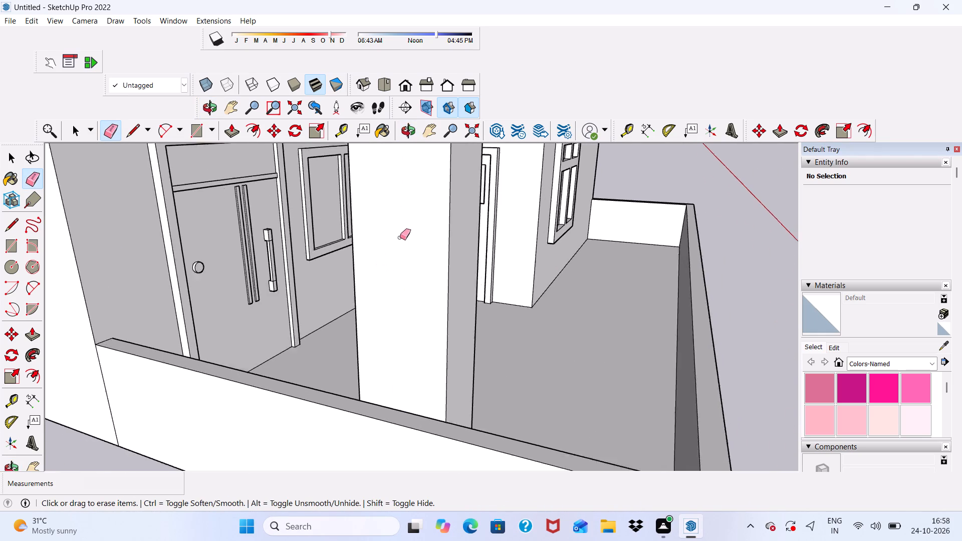
{"action": "scroll", "coordinate": [400, 237], "scroll_direction": "down", "scroll_amount": 9}
Erase the vertical seam on the outer face where the low side wall meets the house wall.
{"action": "middle_click_drag", "start_coordinate": [411, 268], "coordinate": [338, 221]}
{"action": "scroll", "coordinate": [247, 260], "scroll_direction": "up", "scroll_amount": 6}
{"action": "left_click_drag", "start_coordinate": [283, 284], "coordinate": [268, 298]}
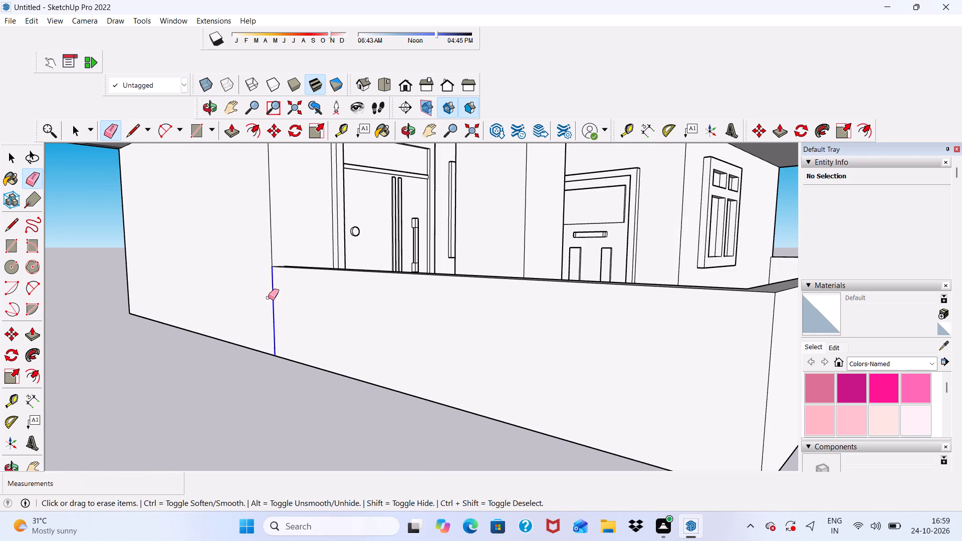
{"action": "left_click_drag", "start_coordinate": [268, 298], "coordinate": [262, 298]}
{"action": "scroll", "coordinate": [252, 277], "scroll_direction": "down", "scroll_amount": 5}
{"action": "middle_click_drag", "start_coordinate": [336, 320], "coordinate": [123, 333]}
{"action": "key", "text": "space"}
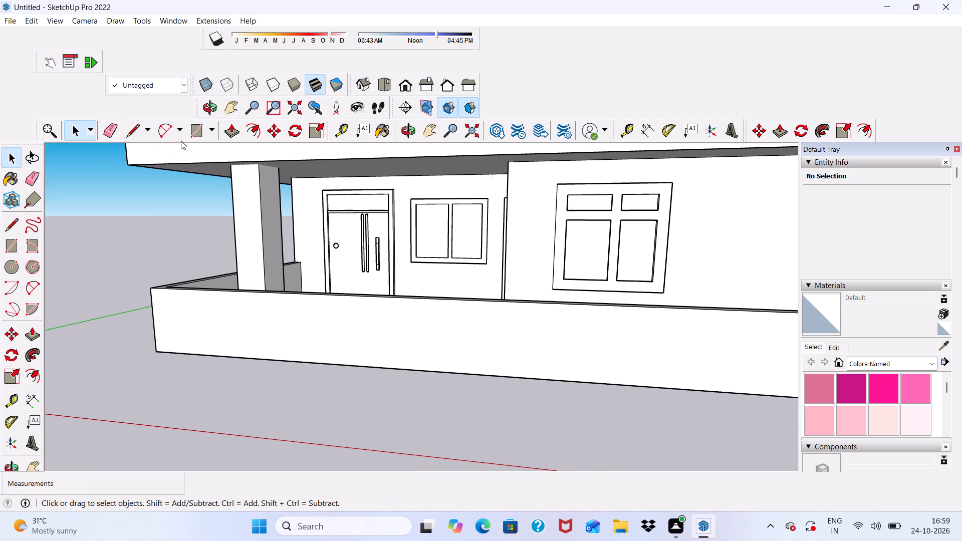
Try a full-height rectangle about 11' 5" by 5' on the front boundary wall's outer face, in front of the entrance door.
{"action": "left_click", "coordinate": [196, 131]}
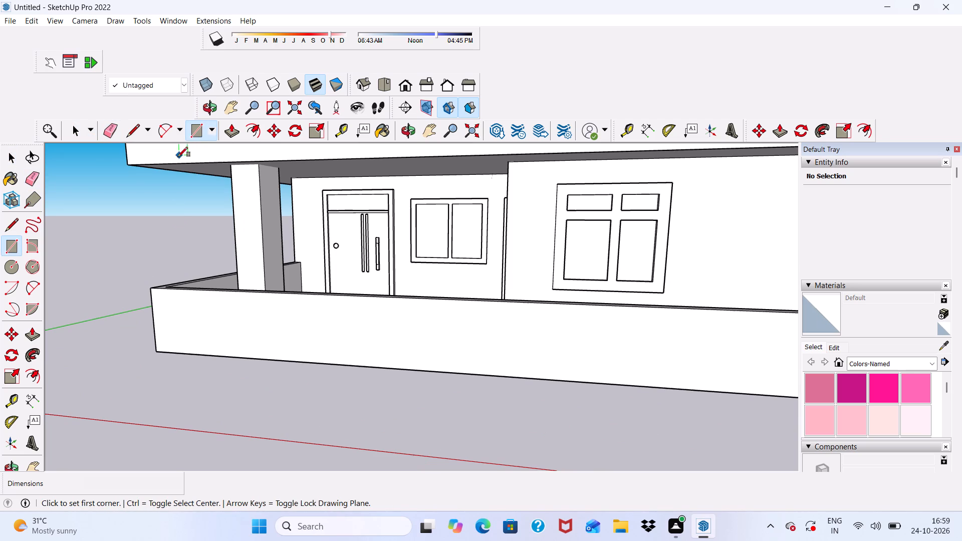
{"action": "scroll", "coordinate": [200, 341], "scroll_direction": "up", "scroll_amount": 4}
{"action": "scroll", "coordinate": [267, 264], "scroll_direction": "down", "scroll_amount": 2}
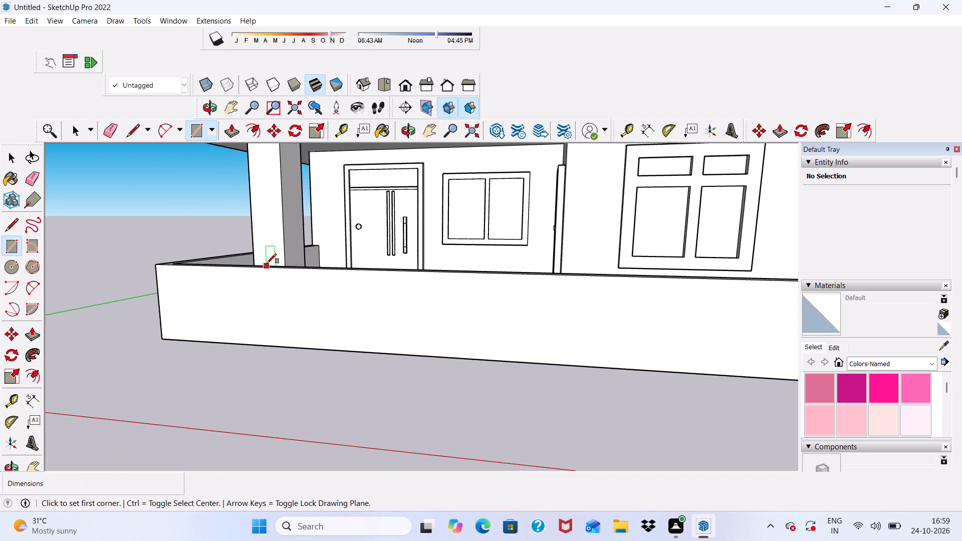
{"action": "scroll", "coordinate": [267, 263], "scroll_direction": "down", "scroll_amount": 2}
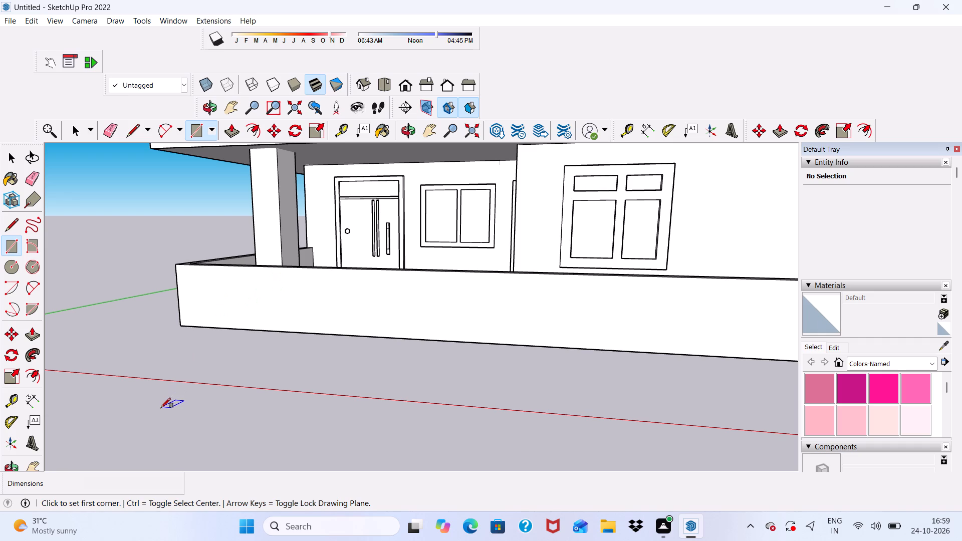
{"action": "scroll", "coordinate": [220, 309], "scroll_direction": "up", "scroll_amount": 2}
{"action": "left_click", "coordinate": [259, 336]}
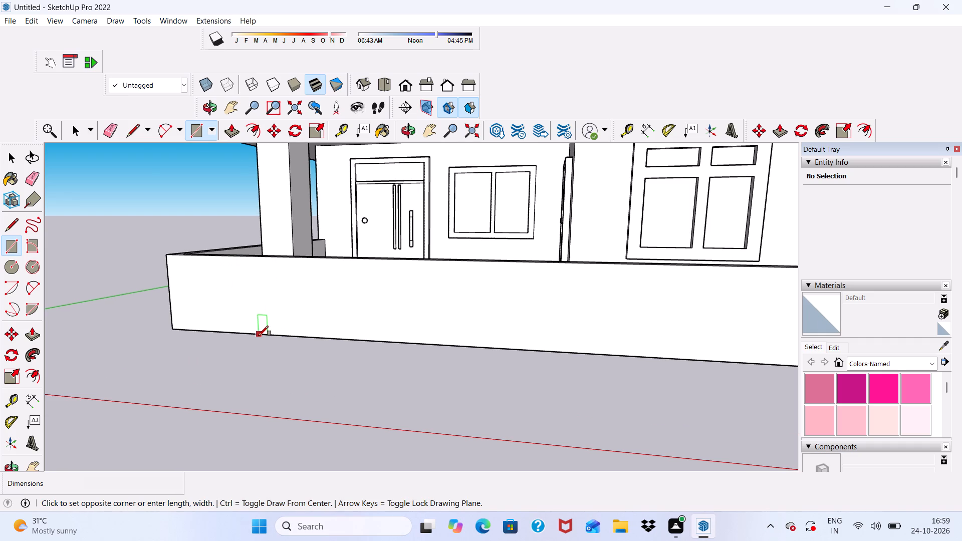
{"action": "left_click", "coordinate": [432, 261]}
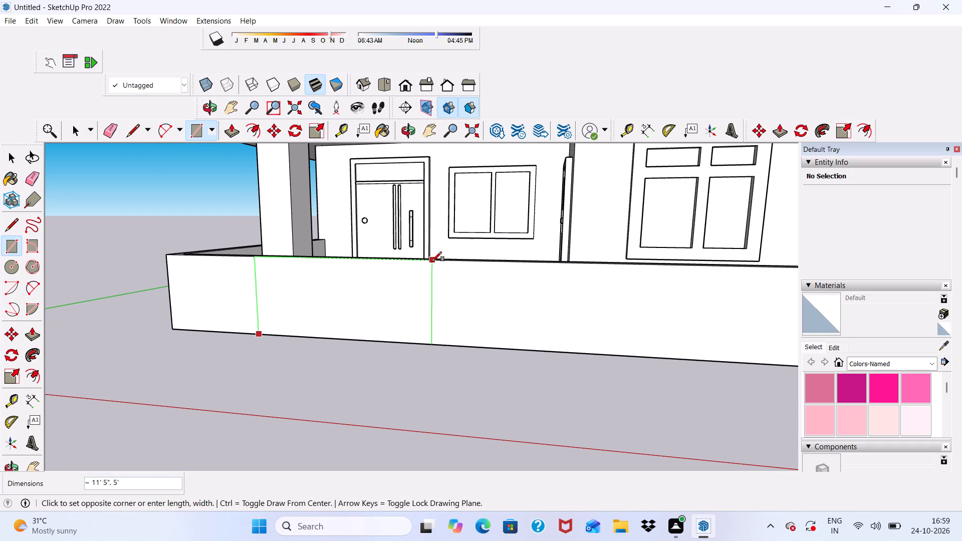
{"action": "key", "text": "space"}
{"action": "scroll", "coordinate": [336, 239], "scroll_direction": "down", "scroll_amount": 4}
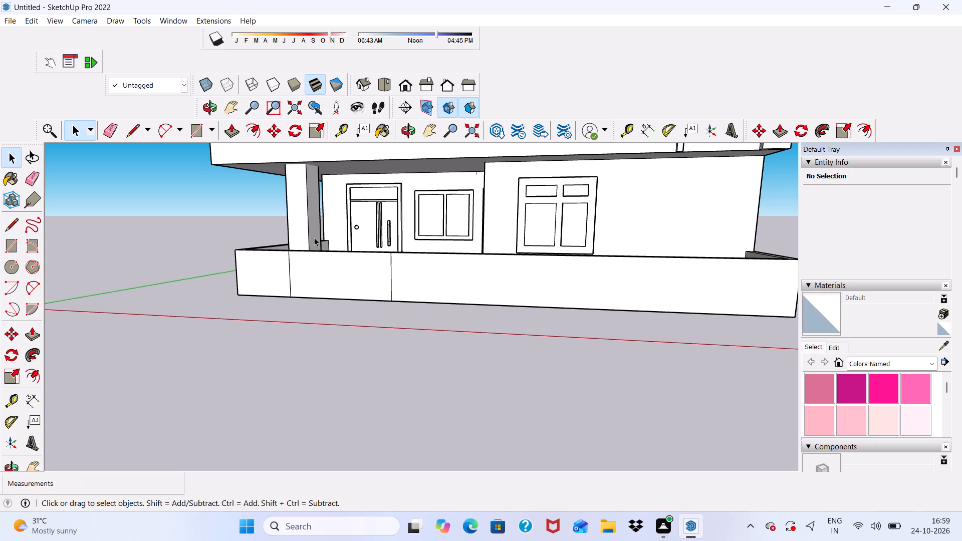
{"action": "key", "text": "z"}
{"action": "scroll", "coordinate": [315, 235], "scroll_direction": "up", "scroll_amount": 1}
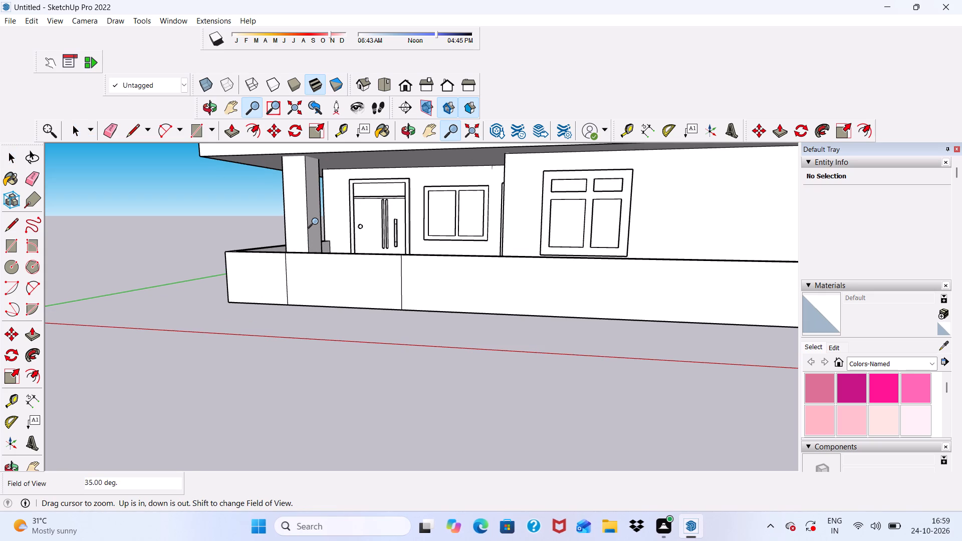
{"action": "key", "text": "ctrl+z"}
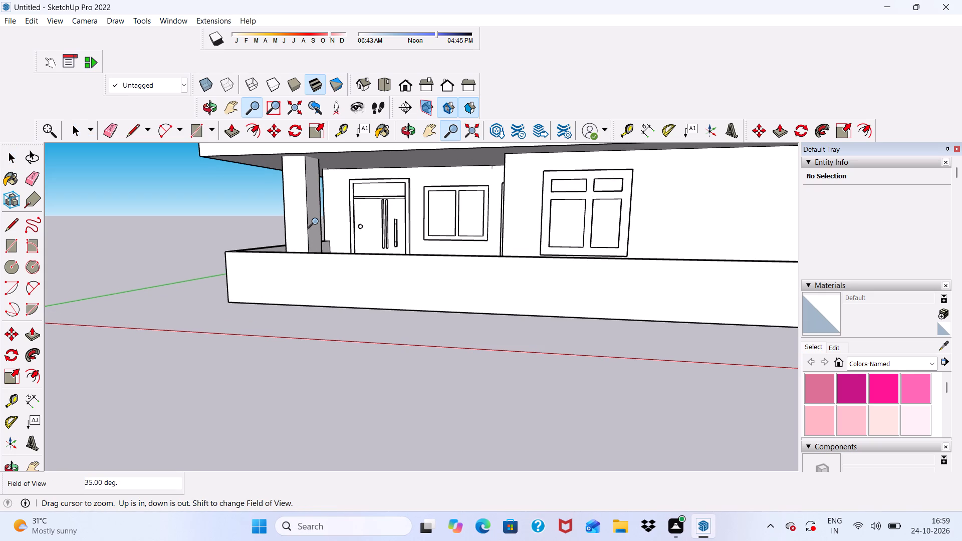
Draw a full-height rectangle of about 53 ft² on the front boundary wall's outer face, starting at its column-end bottom corner.
{"action": "key", "text": "space"}
{"action": "left_click", "coordinate": [198, 130]}
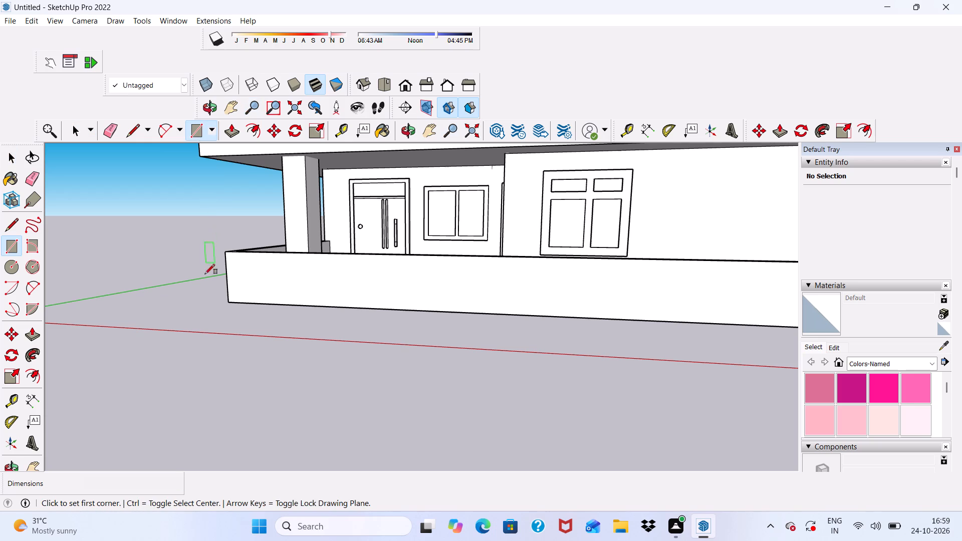
{"action": "left_click", "coordinate": [232, 303]}
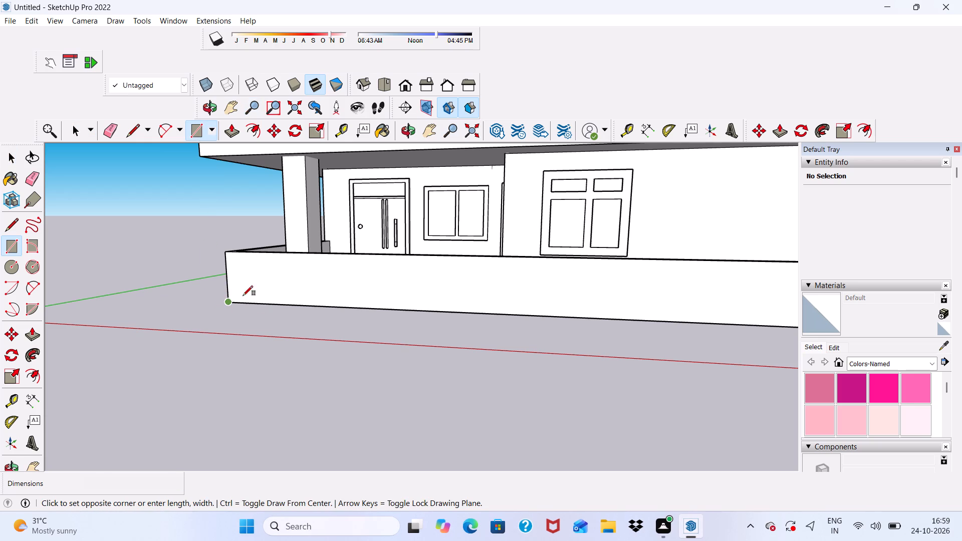
{"action": "left_click", "coordinate": [326, 252]}
{"action": "key", "text": "space"}
Push/Pull the new rectangle inward 9", through the full thickness of the front boundary wall.
{"action": "left_click", "coordinate": [275, 266]}
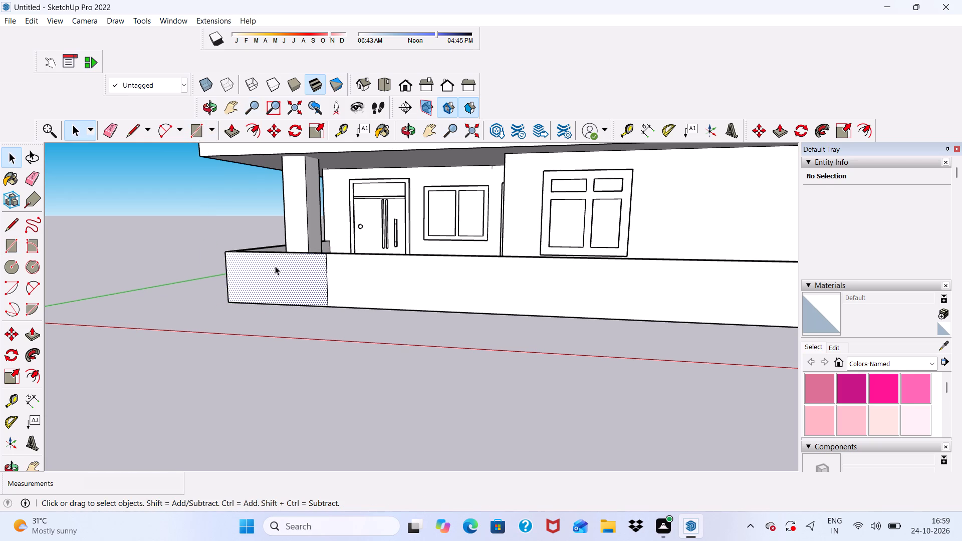
{"action": "left_click", "coordinate": [229, 129]}
{"action": "left_click", "coordinate": [252, 280]}
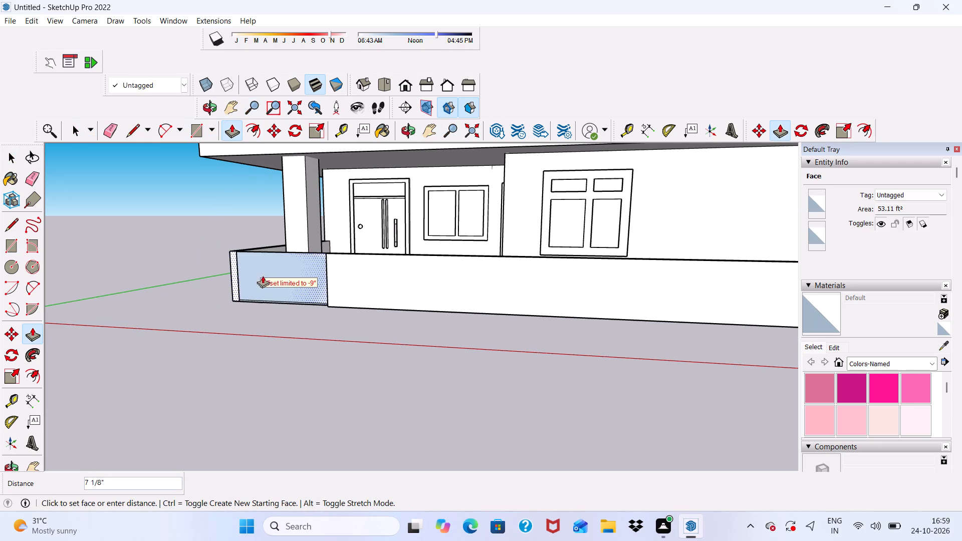
{"action": "left_click", "coordinate": [284, 270]}
Erase the top edge of the leftover thin face to clear the opening in the front boundary wall.
{"action": "scroll", "coordinate": [283, 265], "scroll_direction": "up", "scroll_amount": 1}
{"action": "middle_click_drag", "start_coordinate": [283, 265], "coordinate": [269, 355]}
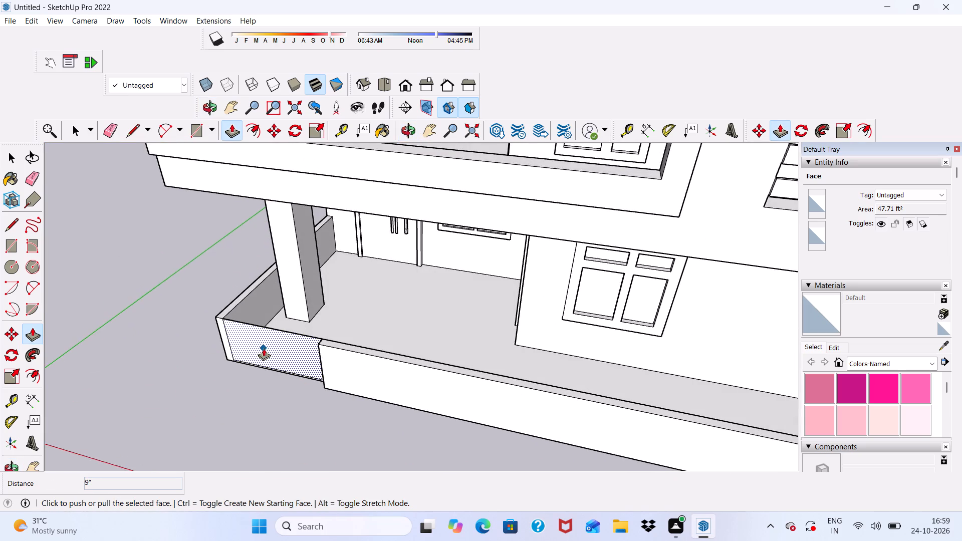
{"action": "scroll", "coordinate": [263, 346], "scroll_direction": "up", "scroll_amount": 4}
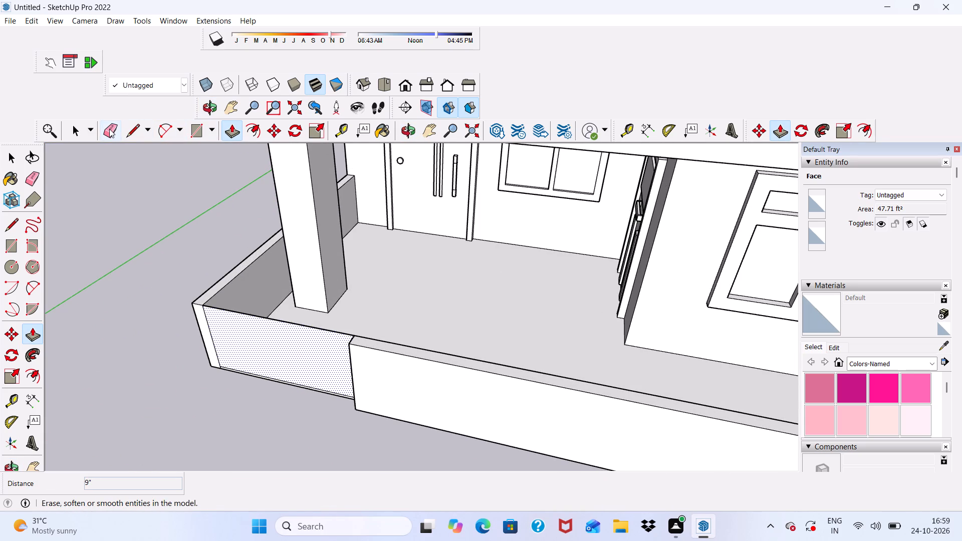
{"action": "left_click_drag", "start_coordinate": [109, 129], "coordinate": [117, 139]}
{"action": "left_click", "coordinate": [267, 321]}
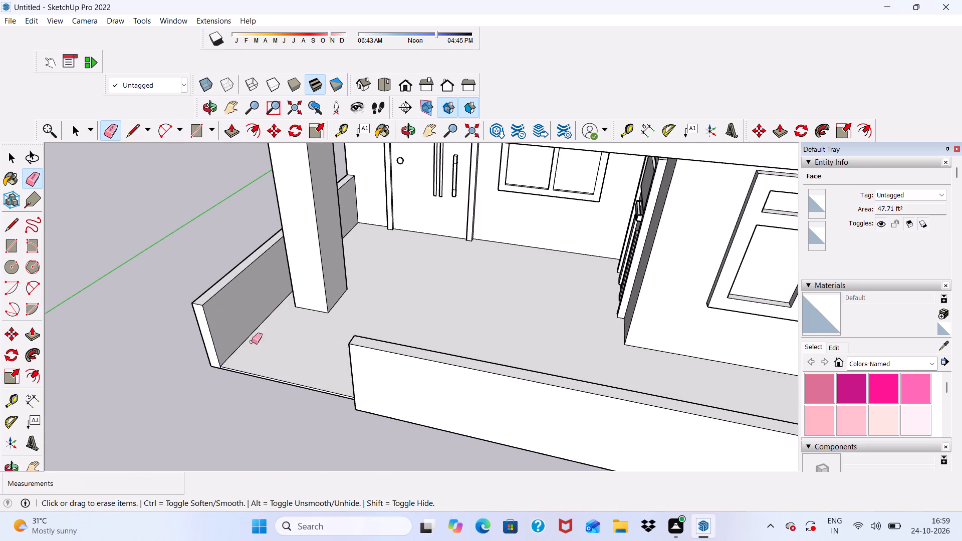
{"action": "scroll", "coordinate": [244, 373], "scroll_direction": "down", "scroll_amount": 1}
{"action": "middle_click_drag", "start_coordinate": [245, 384], "coordinate": [280, 398]}
{"action": "scroll", "coordinate": [323, 365], "scroll_direction": "up", "scroll_amount": 2}
{"action": "scroll", "coordinate": [282, 273], "scroll_direction": "down", "scroll_amount": 7}
{"action": "middle_click_drag", "start_coordinate": [280, 403], "coordinate": [268, 315]}
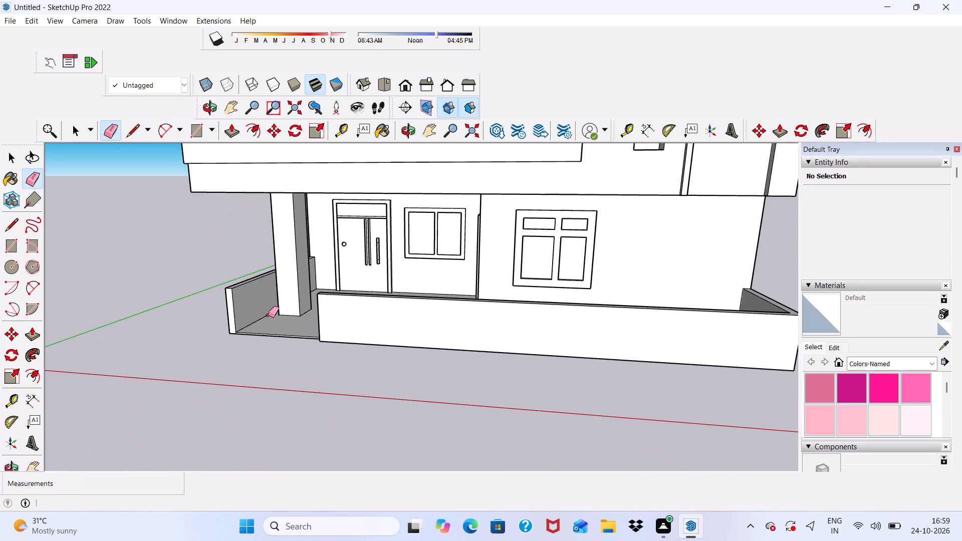
{"action": "key", "text": "space"}
Draw a thin rectangle about 43' 11" long along the base of the front boundary wall's outer face, from the opening to the far end.
{"action": "scroll", "coordinate": [232, 245], "scroll_direction": "down", "scroll_amount": 9}
{"action": "scroll", "coordinate": [323, 316], "scroll_direction": "up", "scroll_amount": 2}
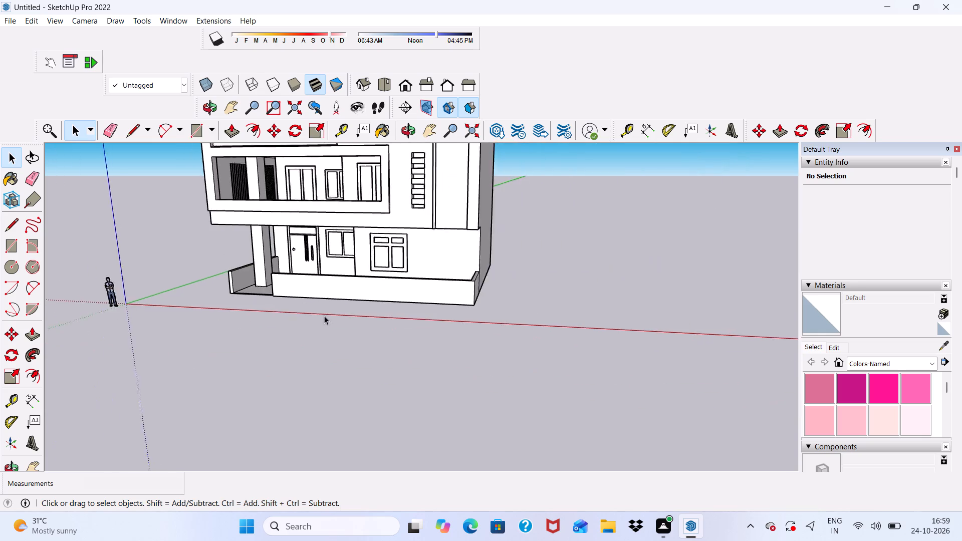
{"action": "scroll", "coordinate": [324, 316], "scroll_direction": "up", "scroll_amount": 9}
{"action": "scroll", "coordinate": [193, 284], "scroll_direction": "up", "scroll_amount": 2}
{"action": "left_click", "coordinate": [199, 135]}
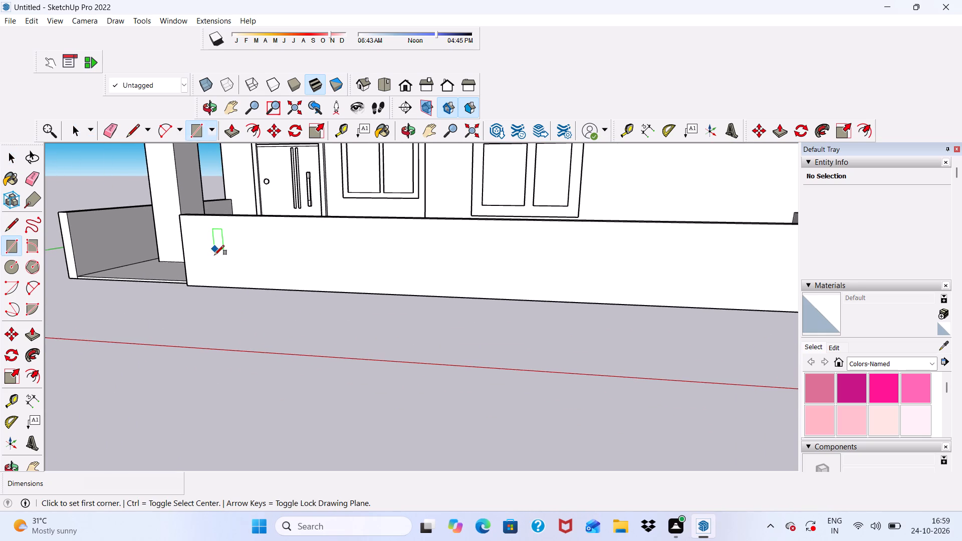
{"action": "scroll", "coordinate": [214, 255], "scroll_direction": "up", "scroll_amount": 8}
{"action": "left_click", "coordinate": [180, 295]}
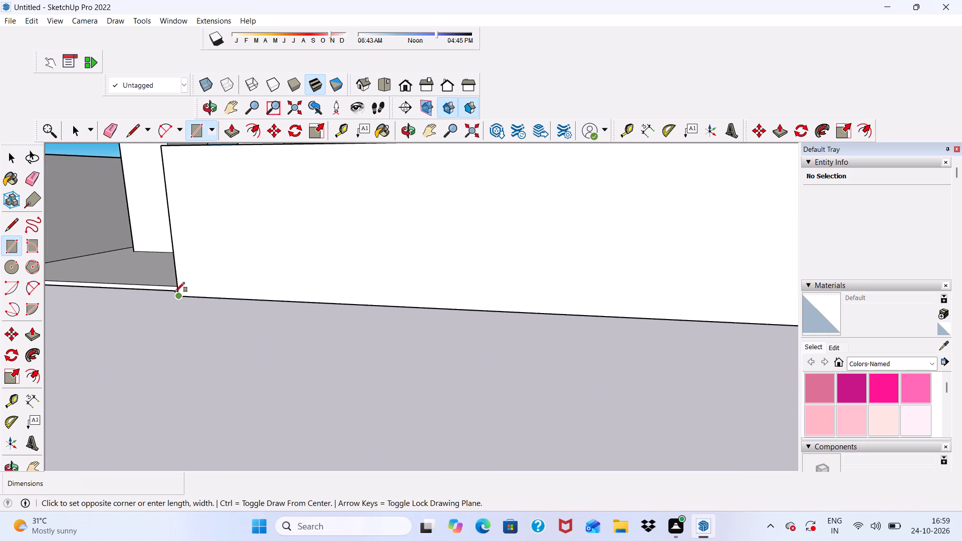
{"action": "scroll", "coordinate": [42, 283], "scroll_direction": "down", "scroll_amount": 15}
{"action": "scroll", "coordinate": [569, 348], "scroll_direction": "up", "scroll_amount": 5}
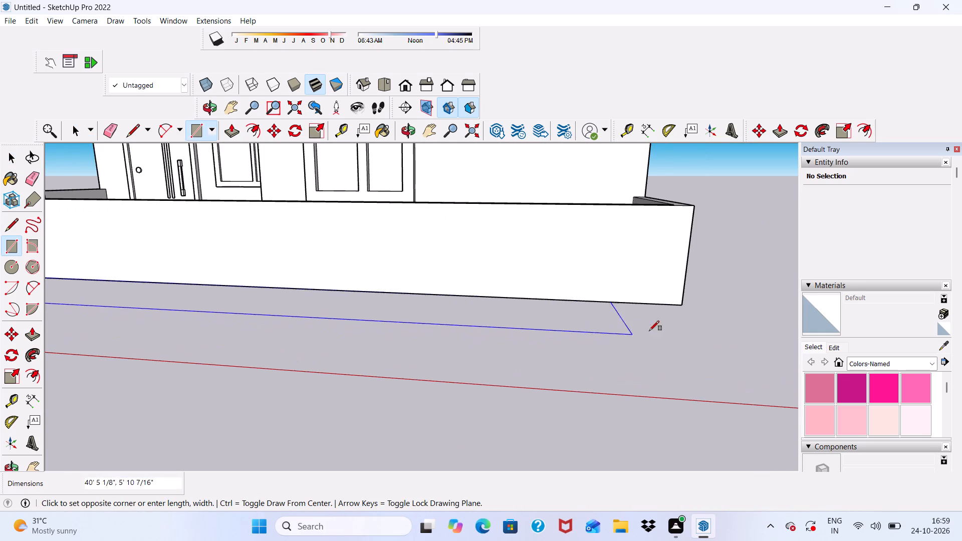
{"action": "scroll", "coordinate": [675, 298], "scroll_direction": "up", "scroll_amount": 4}
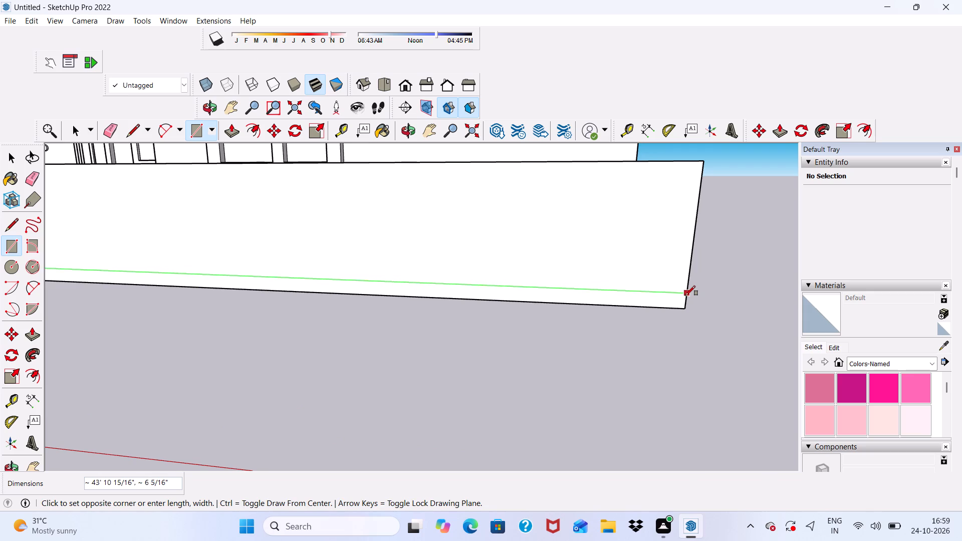
{"action": "left_click", "coordinate": [685, 298]}
{"action": "key", "text": "space"}
Push/Pull the thin base strip outward about 4' to form a ledge in front of the boundary wall.
{"action": "scroll", "coordinate": [617, 306], "scroll_direction": "up", "scroll_amount": 2}
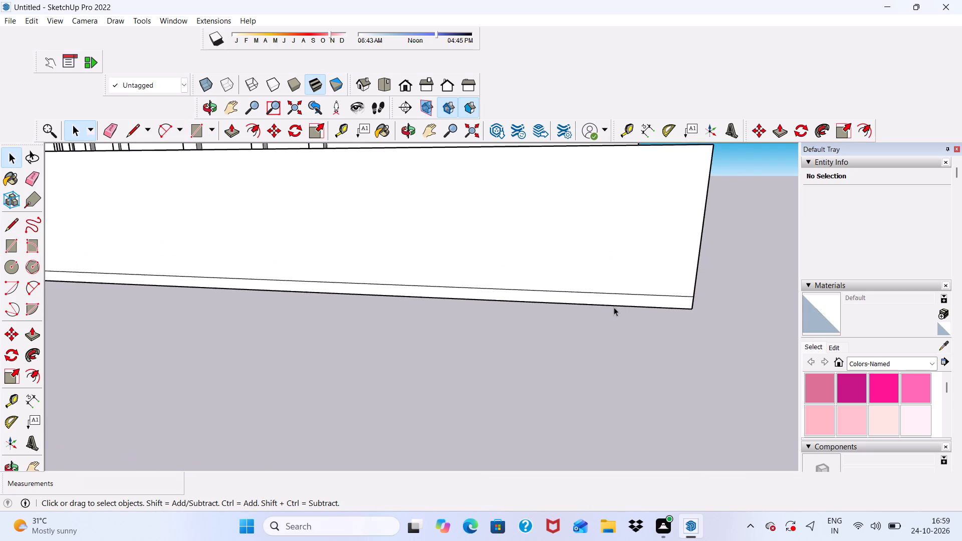
{"action": "scroll", "coordinate": [614, 307], "scroll_direction": "up", "scroll_amount": 4}
{"action": "left_click", "coordinate": [607, 298]}
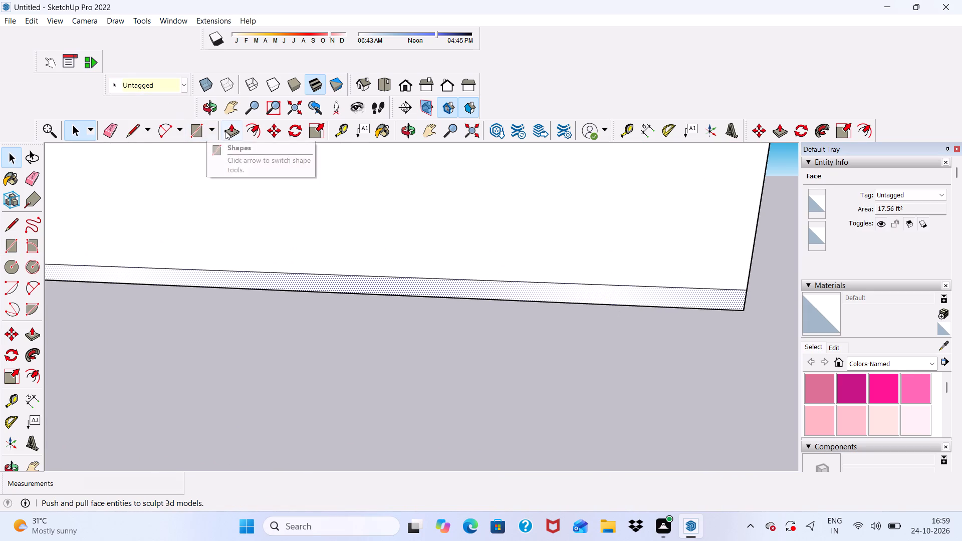
{"action": "left_click", "coordinate": [227, 129]}
{"action": "left_click", "coordinate": [205, 270]}
{"action": "scroll", "coordinate": [119, 334], "scroll_direction": "down", "scroll_amount": 2}
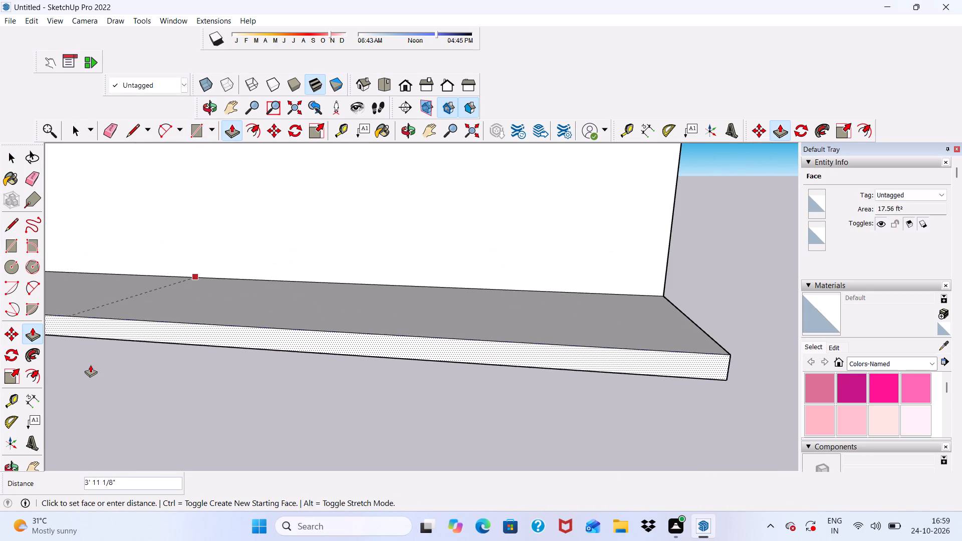
{"action": "left_click", "coordinate": [87, 380]}
{"action": "scroll", "coordinate": [178, 277], "scroll_direction": "down", "scroll_amount": 11}
{"action": "middle_click_drag", "start_coordinate": [317, 297], "coordinate": [109, 350]}
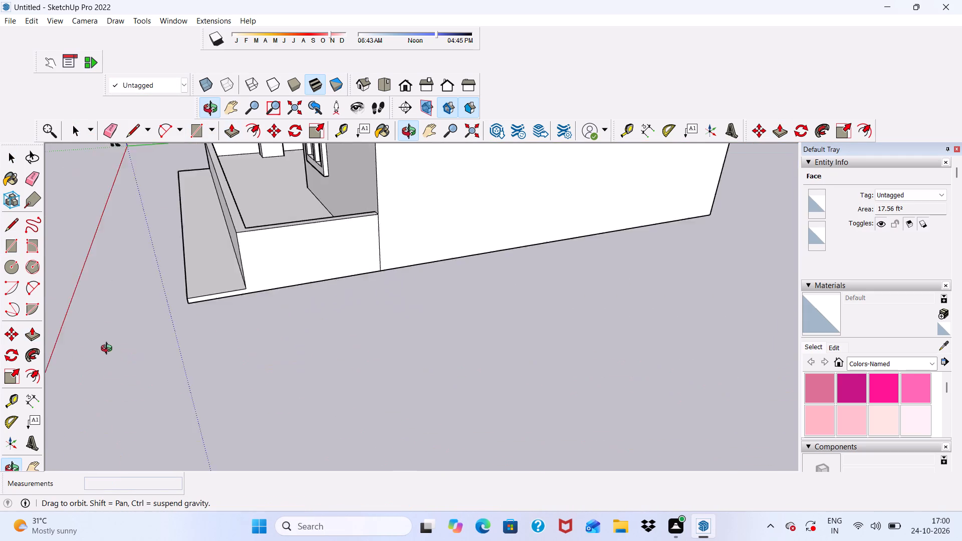
{"action": "middle_click_drag", "start_coordinate": [109, 350], "coordinate": [300, 320]}
{"action": "key", "text": "space"}
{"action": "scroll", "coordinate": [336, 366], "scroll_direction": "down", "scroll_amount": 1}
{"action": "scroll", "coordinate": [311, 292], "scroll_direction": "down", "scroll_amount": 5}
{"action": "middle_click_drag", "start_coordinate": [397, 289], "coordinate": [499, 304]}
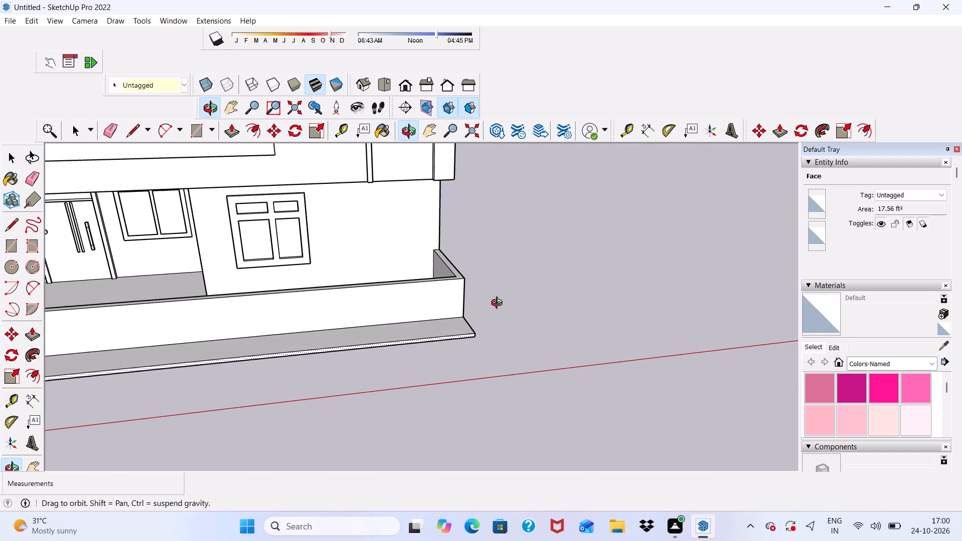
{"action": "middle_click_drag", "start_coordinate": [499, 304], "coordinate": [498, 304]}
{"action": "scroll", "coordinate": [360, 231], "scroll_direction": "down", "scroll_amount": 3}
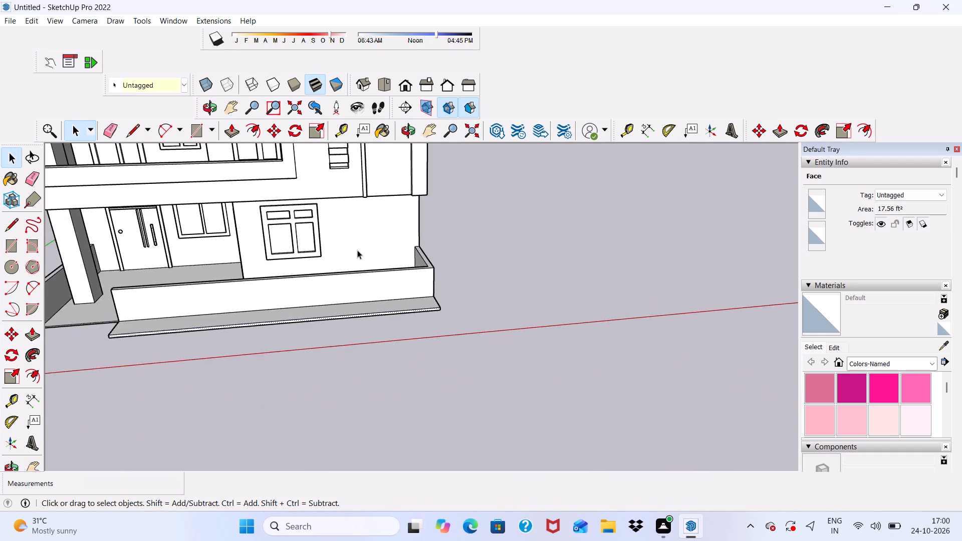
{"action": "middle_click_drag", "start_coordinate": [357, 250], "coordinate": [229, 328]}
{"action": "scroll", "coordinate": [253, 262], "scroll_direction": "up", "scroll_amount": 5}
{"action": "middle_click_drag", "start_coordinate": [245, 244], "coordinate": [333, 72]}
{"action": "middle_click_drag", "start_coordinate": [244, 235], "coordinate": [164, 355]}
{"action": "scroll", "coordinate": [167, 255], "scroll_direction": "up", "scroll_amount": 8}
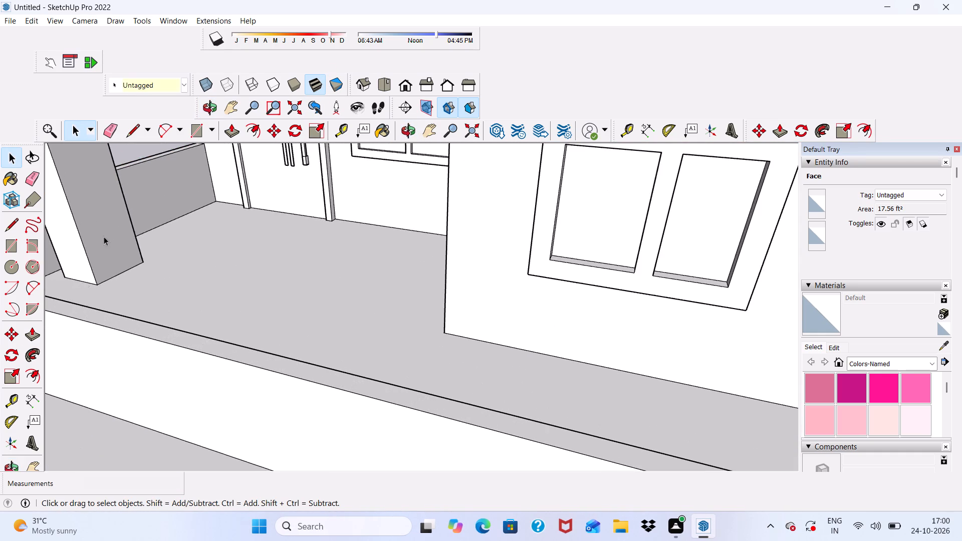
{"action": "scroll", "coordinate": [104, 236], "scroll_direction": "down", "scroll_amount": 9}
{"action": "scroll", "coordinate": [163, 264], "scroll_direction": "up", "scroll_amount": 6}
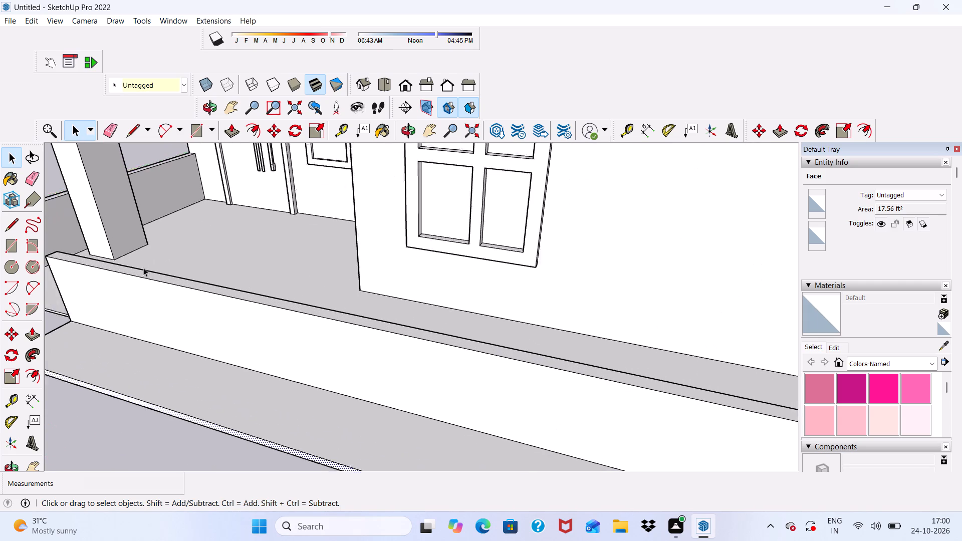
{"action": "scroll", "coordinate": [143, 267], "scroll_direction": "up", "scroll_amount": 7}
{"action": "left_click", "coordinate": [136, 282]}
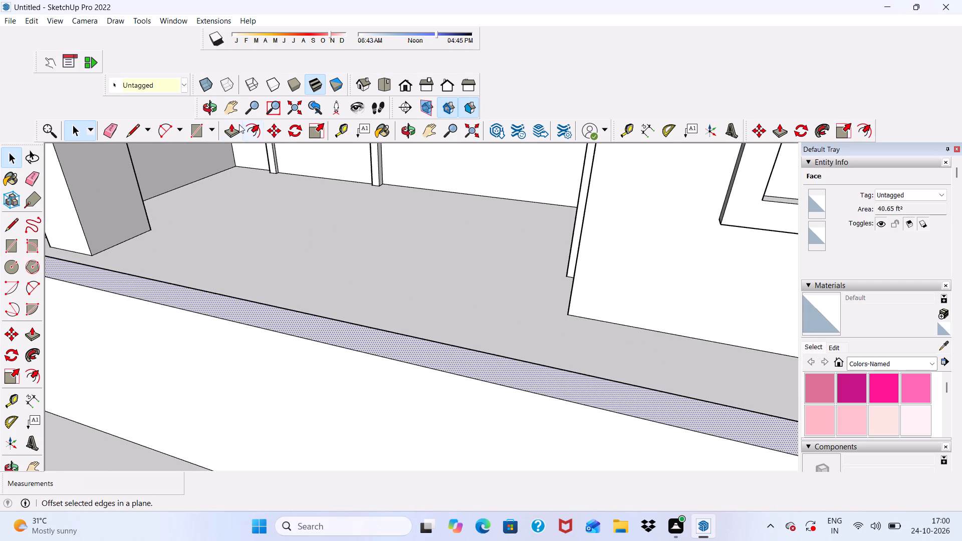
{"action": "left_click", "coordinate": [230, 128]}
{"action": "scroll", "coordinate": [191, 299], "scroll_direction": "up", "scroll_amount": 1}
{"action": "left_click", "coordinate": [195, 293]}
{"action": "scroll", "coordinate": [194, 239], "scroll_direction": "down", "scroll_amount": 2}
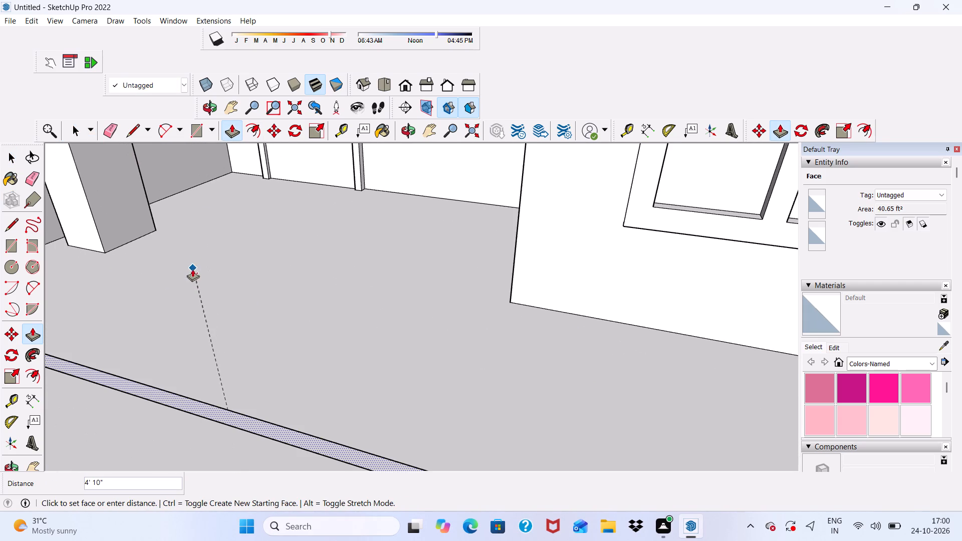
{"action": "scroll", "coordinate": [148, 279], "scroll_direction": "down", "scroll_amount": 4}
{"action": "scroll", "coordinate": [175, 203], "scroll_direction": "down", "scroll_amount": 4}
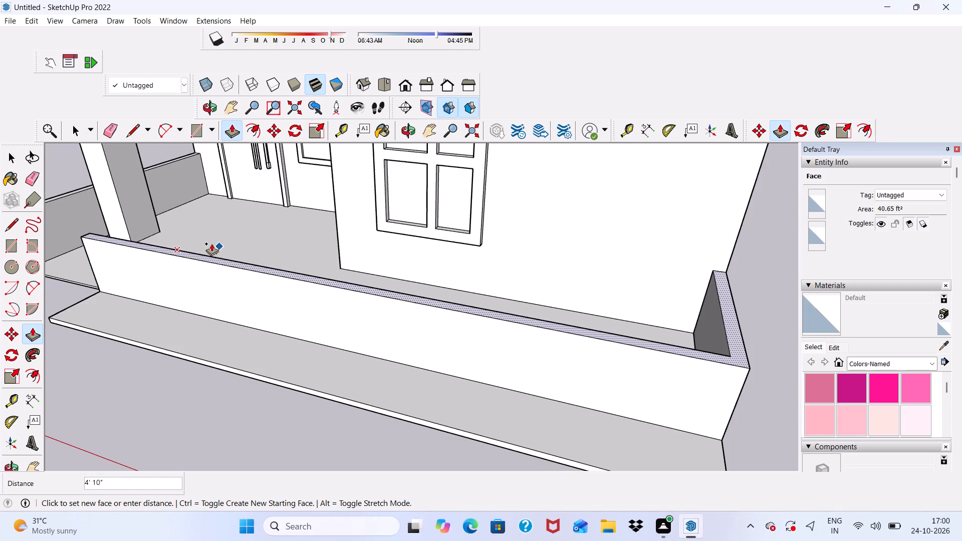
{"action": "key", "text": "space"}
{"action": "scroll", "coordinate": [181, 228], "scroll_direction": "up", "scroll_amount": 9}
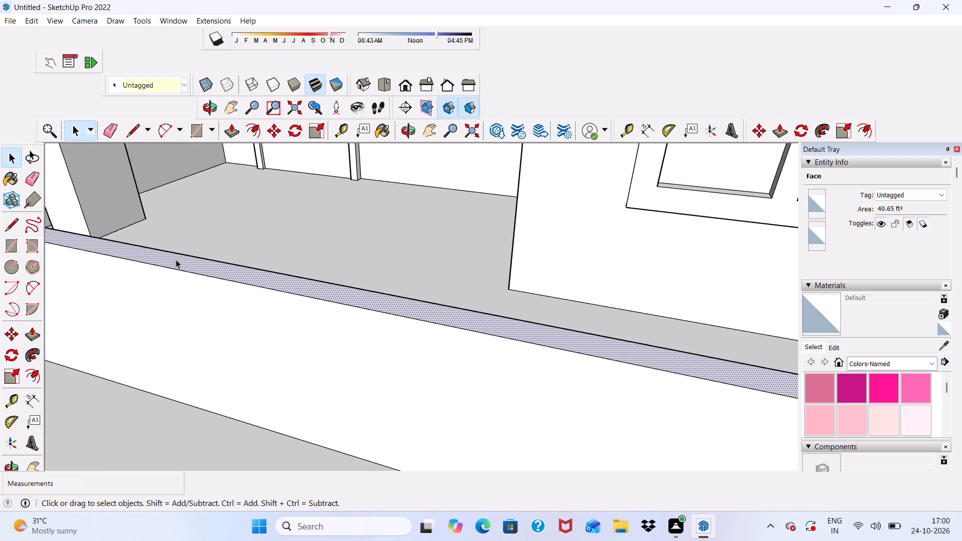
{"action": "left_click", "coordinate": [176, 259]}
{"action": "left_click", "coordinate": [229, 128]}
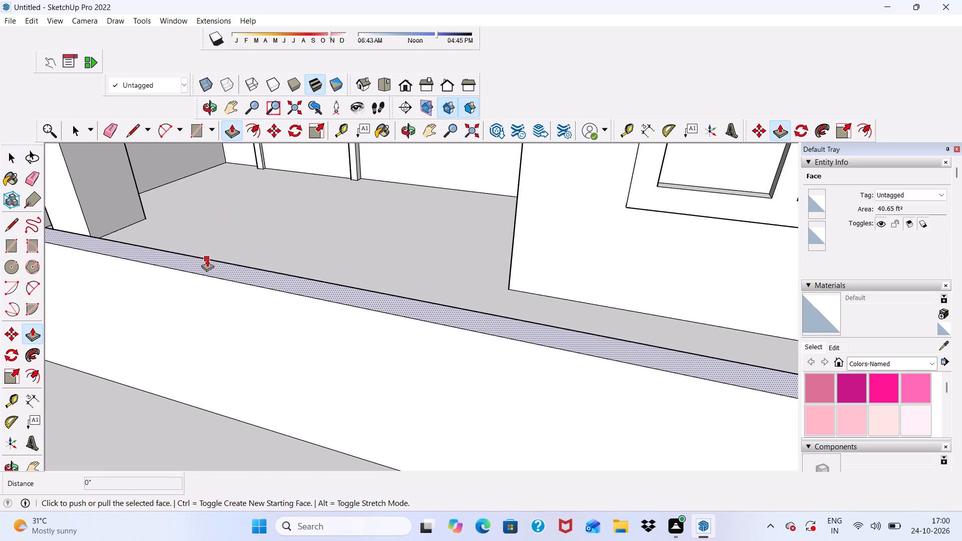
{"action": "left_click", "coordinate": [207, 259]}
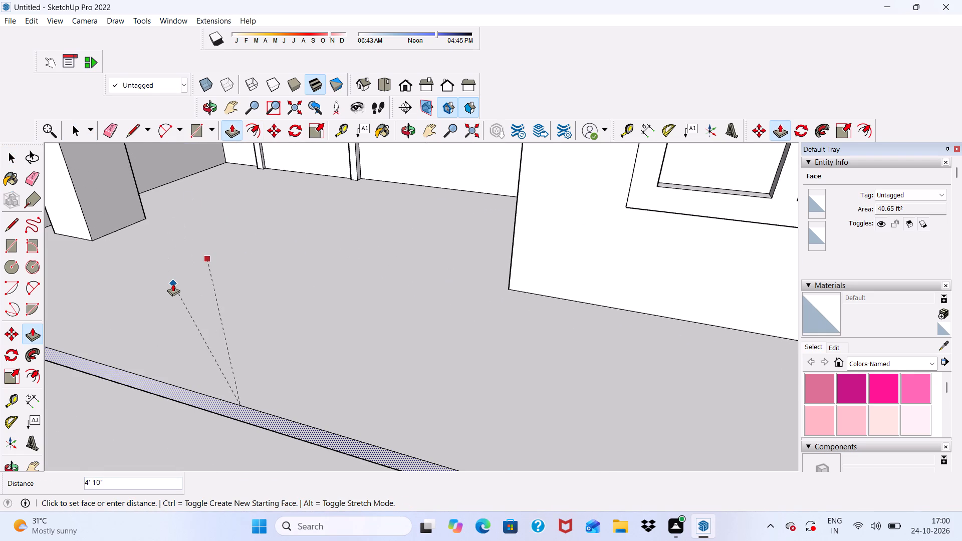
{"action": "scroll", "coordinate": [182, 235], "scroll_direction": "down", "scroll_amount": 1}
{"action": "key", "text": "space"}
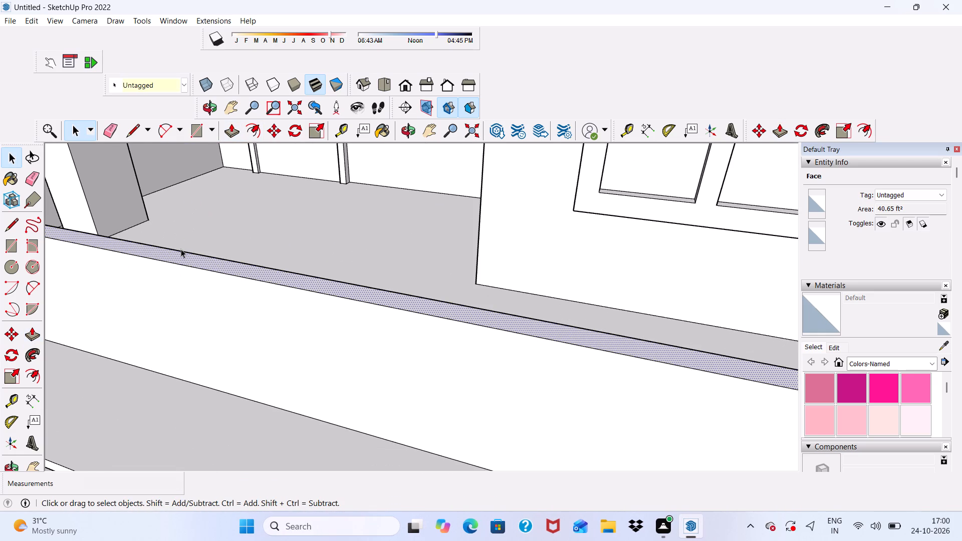
Push/Pull the top face of the front boundary wall and its side return upward 3'.
{"action": "left_click", "coordinate": [229, 133]}
{"action": "scroll", "coordinate": [227, 263], "scroll_direction": "up", "scroll_amount": 1}
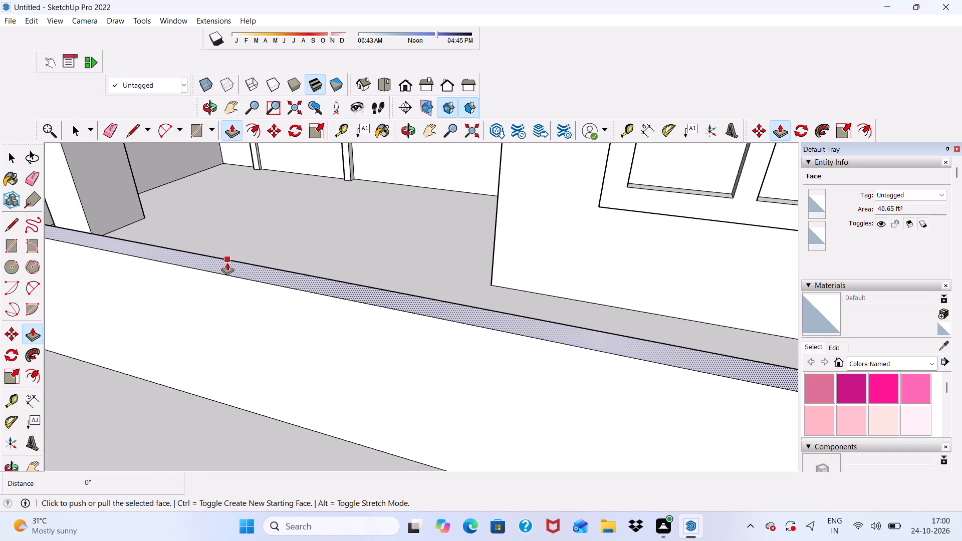
{"action": "left_click", "coordinate": [227, 262]}
{"action": "scroll", "coordinate": [210, 218], "scroll_direction": "down", "scroll_amount": 5}
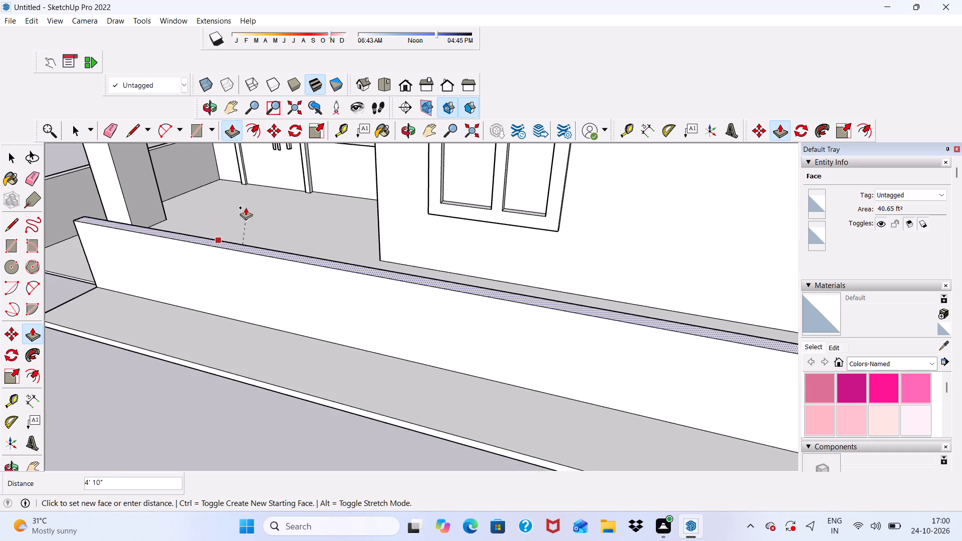
{"action": "scroll", "coordinate": [246, 207], "scroll_direction": "down", "scroll_amount": 4}
{"action": "scroll", "coordinate": [186, 194], "scroll_direction": "down", "scroll_amount": 4}
{"action": "middle_click_drag", "start_coordinate": [292, 195], "coordinate": [292, 182]}
{"action": "scroll", "coordinate": [290, 188], "scroll_direction": "up", "scroll_amount": 1}
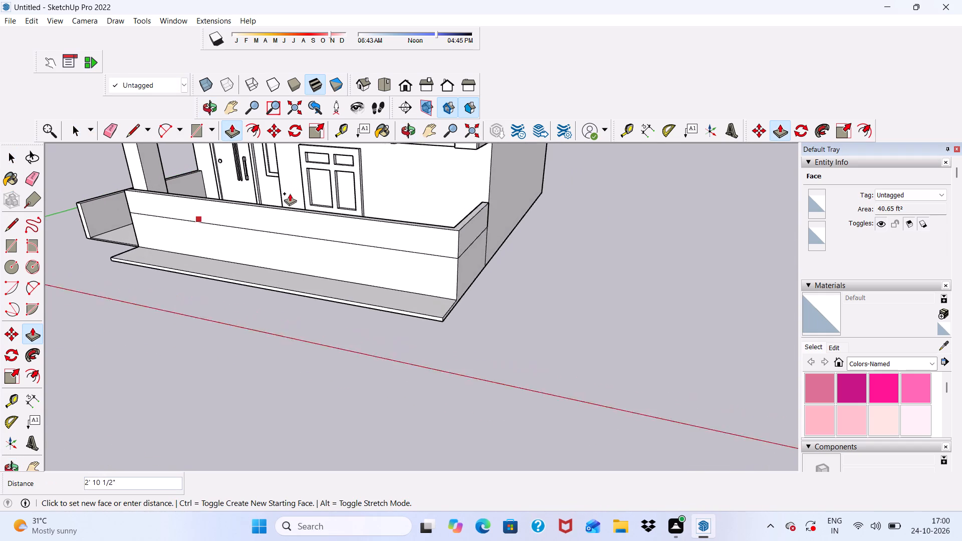
{"action": "scroll", "coordinate": [290, 193], "scroll_direction": "up", "scroll_amount": 1}
{"action": "type", "text": "3'"}
{"action": "key", "text": "Return"}
{"action": "key", "text": "space"}
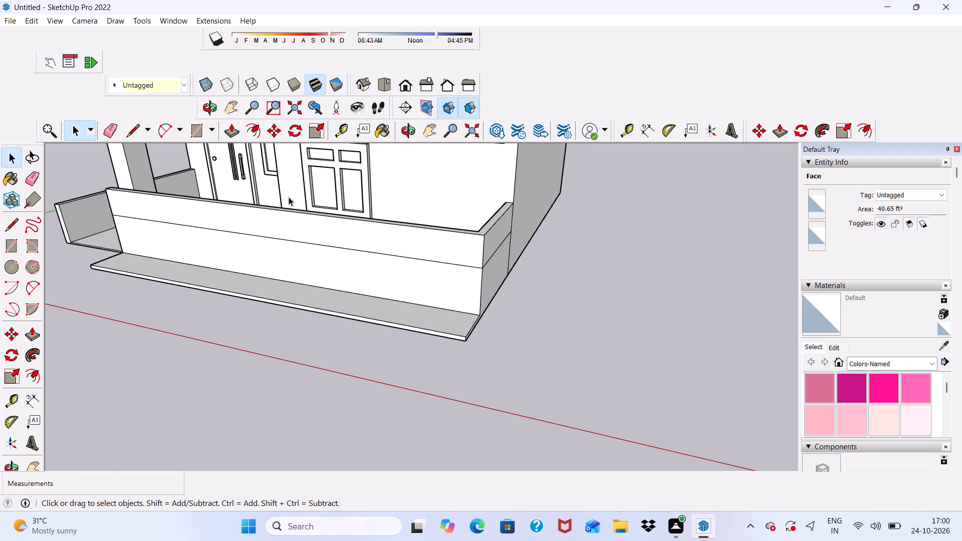
Erase the horizontal seam line across the outer face of the front boundary wall.
{"action": "scroll", "coordinate": [287, 198], "scroll_direction": "down", "scroll_amount": 6}
{"action": "scroll", "coordinate": [168, 105], "scroll_direction": "up", "scroll_amount": 5}
{"action": "left_click", "coordinate": [109, 124]}
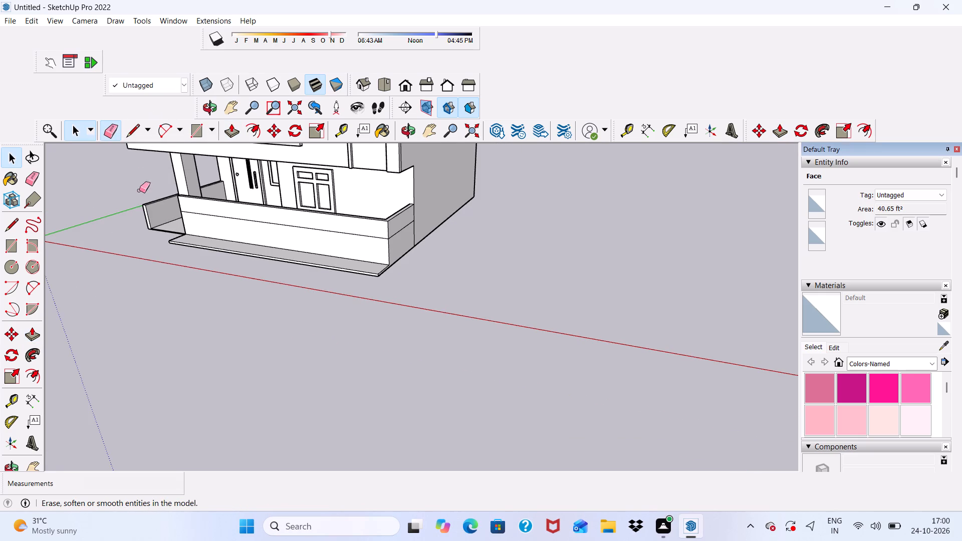
{"action": "scroll", "coordinate": [189, 235], "scroll_direction": "up", "scroll_amount": 4}
{"action": "left_click", "coordinate": [241, 207]}
Erase the horizontal seam on the side boundary wall and the vertical line where it meets the house wall.
{"action": "scroll", "coordinate": [415, 264], "scroll_direction": "down", "scroll_amount": 1}
{"action": "middle_click_drag", "start_coordinate": [446, 268], "coordinate": [380, 237]}
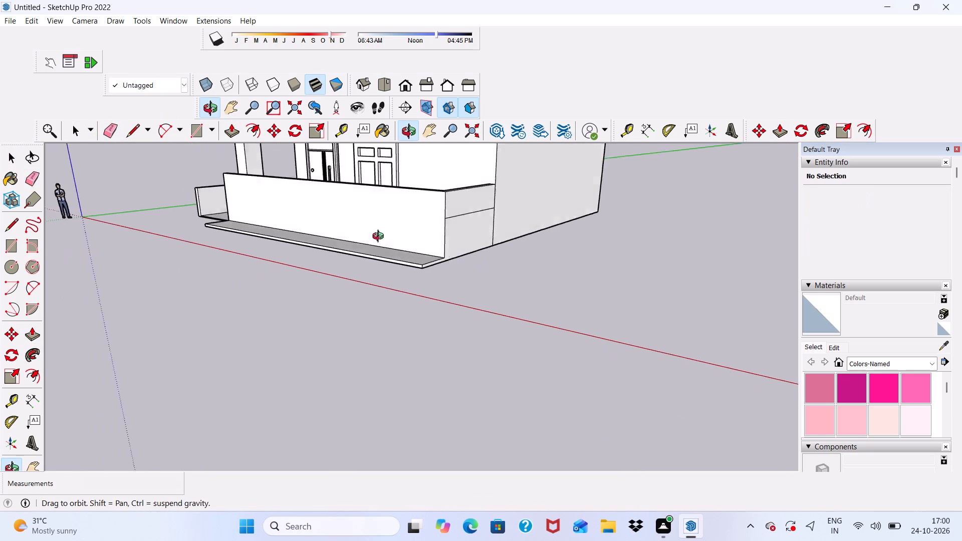
{"action": "middle_click_drag", "start_coordinate": [380, 237], "coordinate": [379, 237]}
{"action": "scroll", "coordinate": [444, 224], "scroll_direction": "up", "scroll_amount": 5}
{"action": "left_click_drag", "start_coordinate": [457, 204], "coordinate": [465, 216]}
{"action": "left_click_drag", "start_coordinate": [502, 214], "coordinate": [518, 220]}
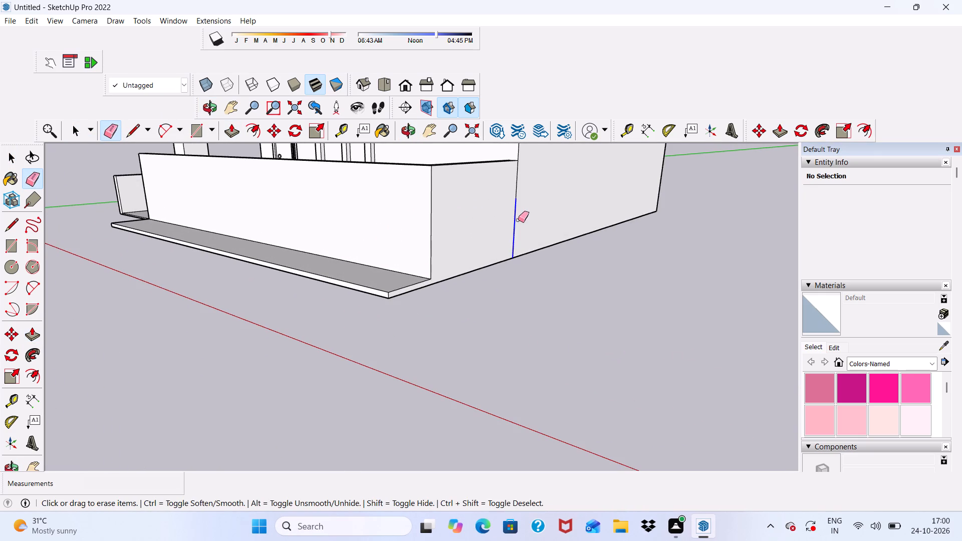
{"action": "left_click_drag", "start_coordinate": [518, 220], "coordinate": [518, 220]}
{"action": "left_click_drag", "start_coordinate": [522, 170], "coordinate": [515, 180]}
Erase the short seam line on the front boundary wall's end face beside the entrance opening.
{"action": "scroll", "coordinate": [492, 186], "scroll_direction": "down", "scroll_amount": 3}
{"action": "middle_click_drag", "start_coordinate": [423, 210], "coordinate": [426, 339]}
{"action": "middle_click_drag", "start_coordinate": [262, 330], "coordinate": [330, 257]}
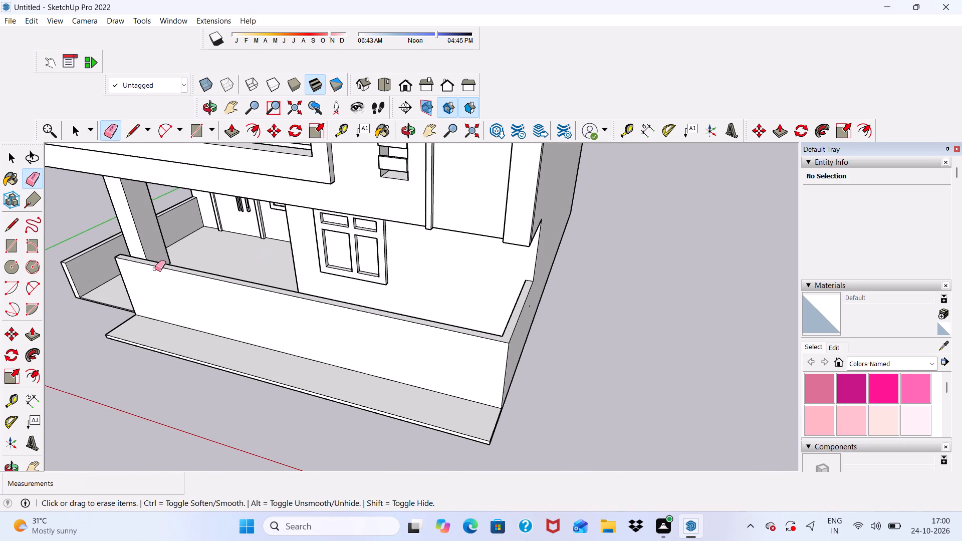
{"action": "key", "text": "space"}
{"action": "scroll", "coordinate": [154, 259], "scroll_direction": "up", "scroll_amount": 1}
{"action": "middle_click_drag", "start_coordinate": [139, 268], "coordinate": [385, 216]}
{"action": "scroll", "coordinate": [316, 214], "scroll_direction": "down", "scroll_amount": 5}
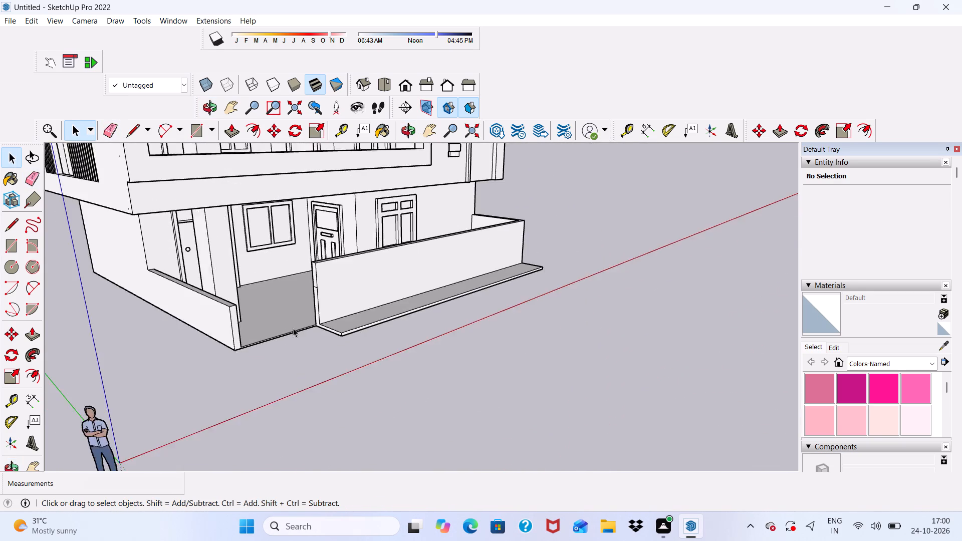
{"action": "scroll", "coordinate": [292, 368], "scroll_direction": "up", "scroll_amount": 5}
{"action": "scroll", "coordinate": [308, 249], "scroll_direction": "up", "scroll_amount": 4}
{"action": "middle_click_drag", "start_coordinate": [309, 249], "coordinate": [308, 255]}
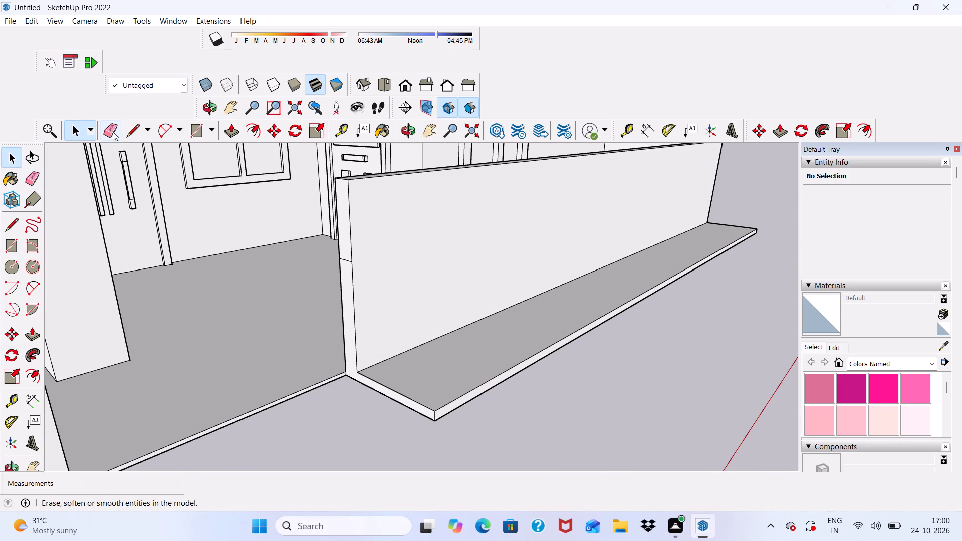
{"action": "left_click", "coordinate": [110, 127]}
{"action": "scroll", "coordinate": [317, 264], "scroll_direction": "up", "scroll_amount": 2}
{"action": "left_click_drag", "start_coordinate": [359, 252], "coordinate": [354, 261]}
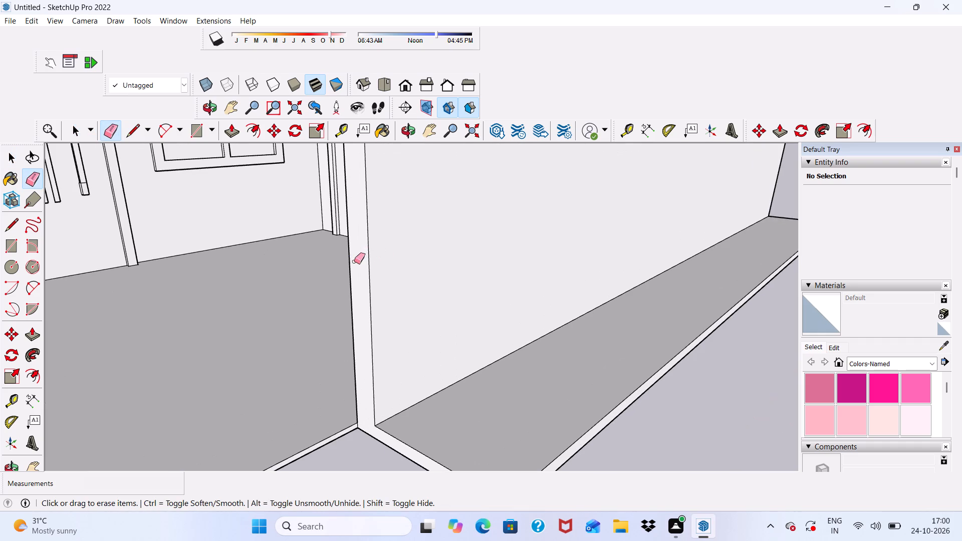
{"action": "scroll", "coordinate": [340, 259], "scroll_direction": "down", "scroll_amount": 6}
{"action": "scroll", "coordinate": [318, 293], "scroll_direction": "down", "scroll_amount": 3}
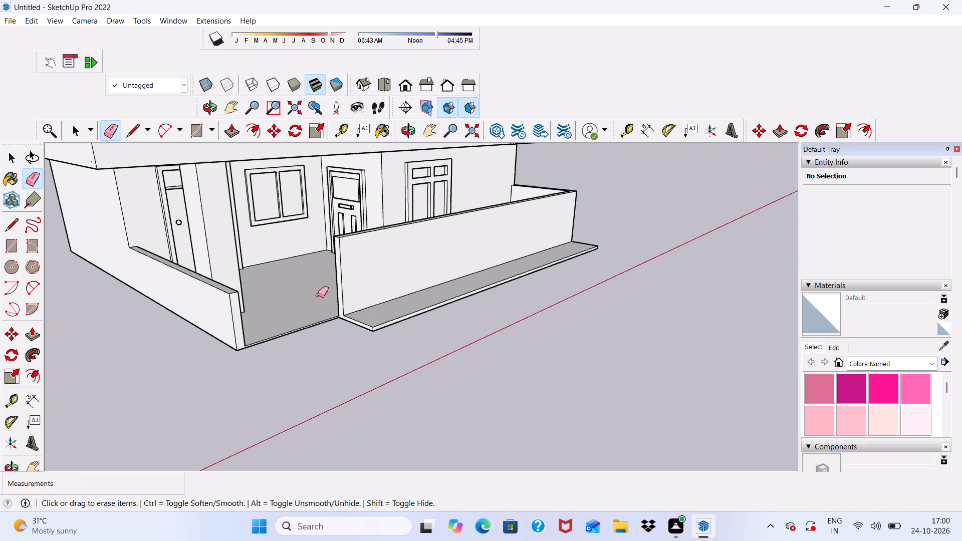
{"action": "key", "text": "space"}
Examine the whole house from the front view and slightly angled views, with the raised boundary wall in place.
{"action": "scroll", "coordinate": [322, 314], "scroll_direction": "down", "scroll_amount": 5}
{"action": "middle_click_drag", "start_coordinate": [320, 343], "coordinate": [141, 259]}
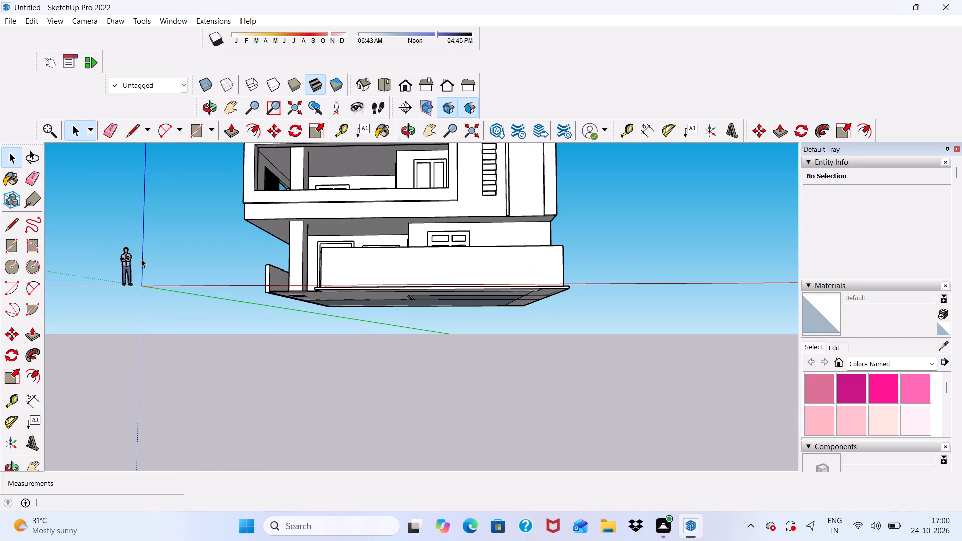
{"action": "left_click", "coordinate": [413, 83]}
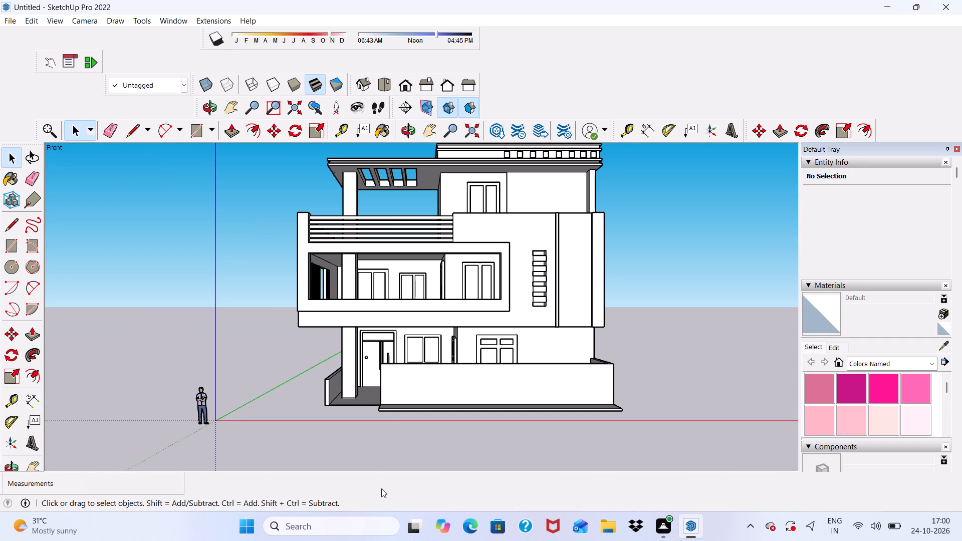
{"action": "scroll", "coordinate": [458, 326], "scroll_direction": "down", "scroll_amount": 4}
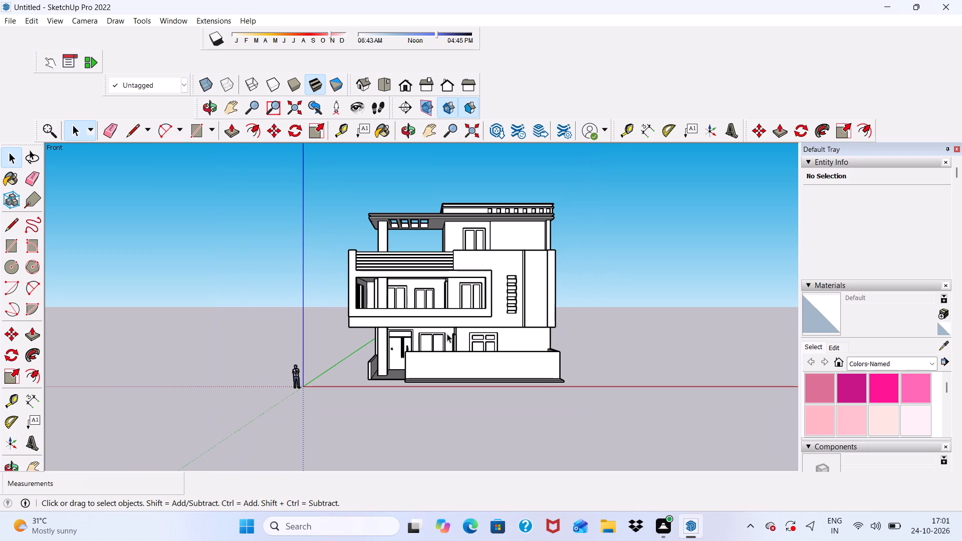
{"action": "scroll", "coordinate": [525, 288], "scroll_direction": "up", "scroll_amount": 5}
{"action": "scroll", "coordinate": [517, 290], "scroll_direction": "down", "scroll_amount": 1}
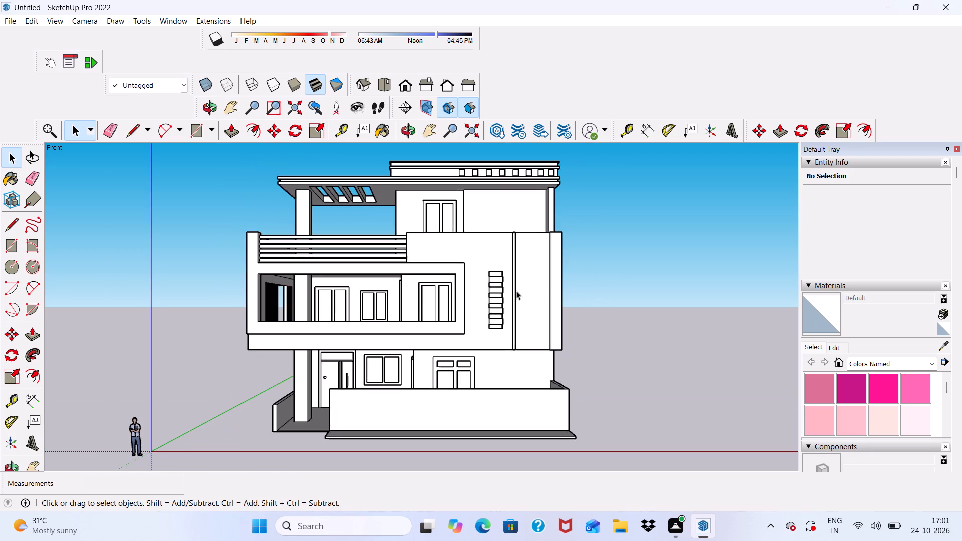
{"action": "middle_click_drag", "start_coordinate": [516, 294], "coordinate": [473, 295]}
{"action": "scroll", "coordinate": [473, 295], "scroll_direction": "up", "scroll_amount": 1}
{"action": "scroll", "coordinate": [473, 295], "scroll_direction": "down", "scroll_amount": 5}
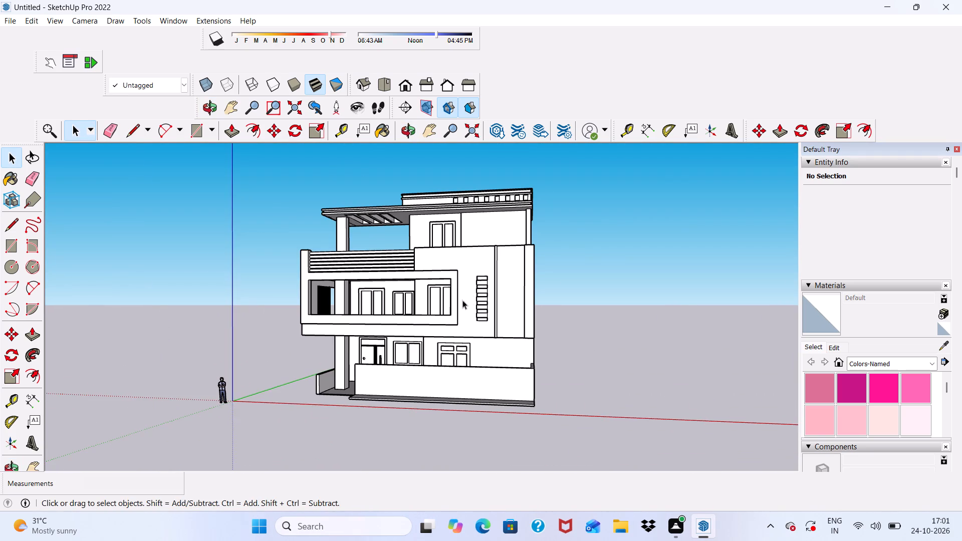
{"action": "scroll", "coordinate": [434, 221], "scroll_direction": "up", "scroll_amount": 5}
{"action": "scroll", "coordinate": [433, 219], "scroll_direction": "down", "scroll_amount": 5}
{"action": "scroll", "coordinate": [409, 315], "scroll_direction": "up", "scroll_amount": 1}
{"action": "middle_click_drag", "start_coordinate": [409, 315], "coordinate": [432, 303]}
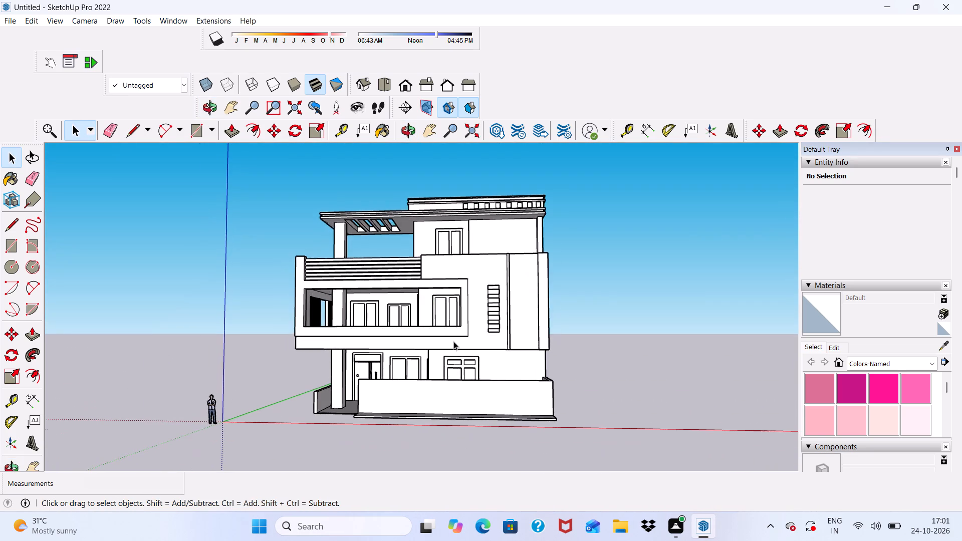
{"action": "scroll", "coordinate": [452, 341], "scroll_direction": "up", "scroll_amount": 1}
{"action": "scroll", "coordinate": [424, 336], "scroll_direction": "down", "scroll_amount": 3}
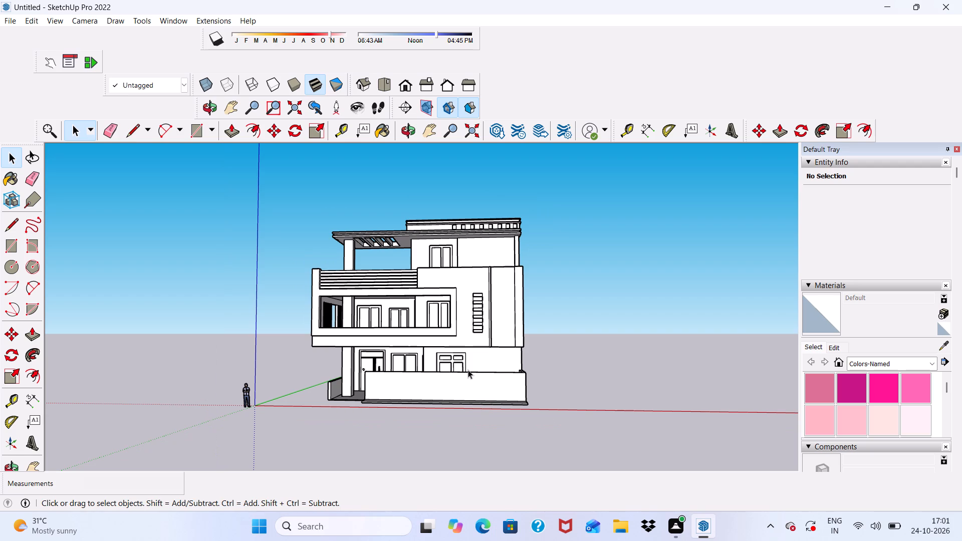
Examine the base ledge's end at the entrance opening and the enclosed porch from close up and from above.
{"action": "scroll", "coordinate": [398, 389], "scroll_direction": "up", "scroll_amount": 8}
{"action": "middle_click_drag", "start_coordinate": [372, 398], "coordinate": [434, 398]}
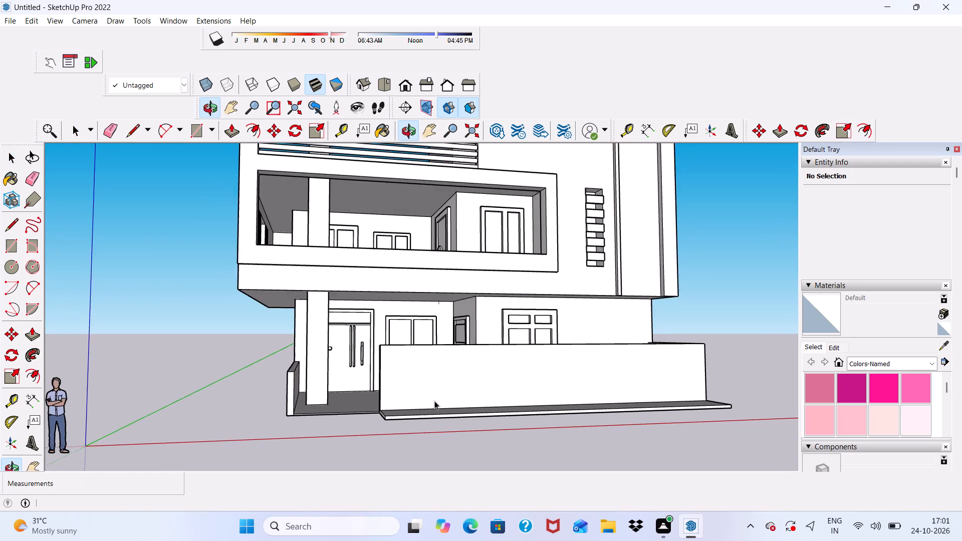
{"action": "scroll", "coordinate": [408, 423], "scroll_direction": "up", "scroll_amount": 5}
{"action": "scroll", "coordinate": [373, 403], "scroll_direction": "up", "scroll_amount": 8}
{"action": "left_click", "coordinate": [362, 419]}
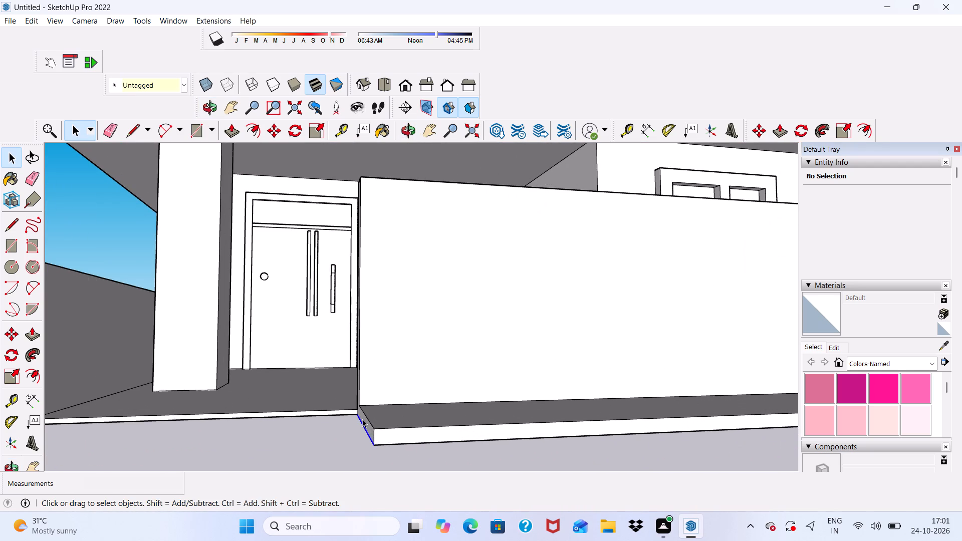
{"action": "scroll", "coordinate": [338, 340], "scroll_direction": "down", "scroll_amount": 4}
{"action": "middle_click_drag", "start_coordinate": [344, 345], "coordinate": [334, 412]}
{"action": "scroll", "coordinate": [326, 339], "scroll_direction": "down", "scroll_amount": 4}
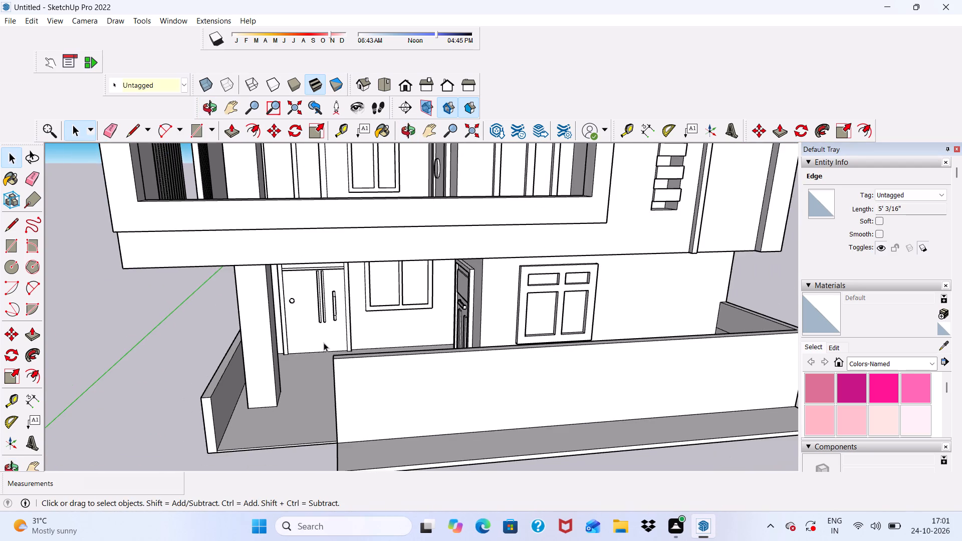
{"action": "middle_click_drag", "start_coordinate": [324, 343], "coordinate": [238, 393]}
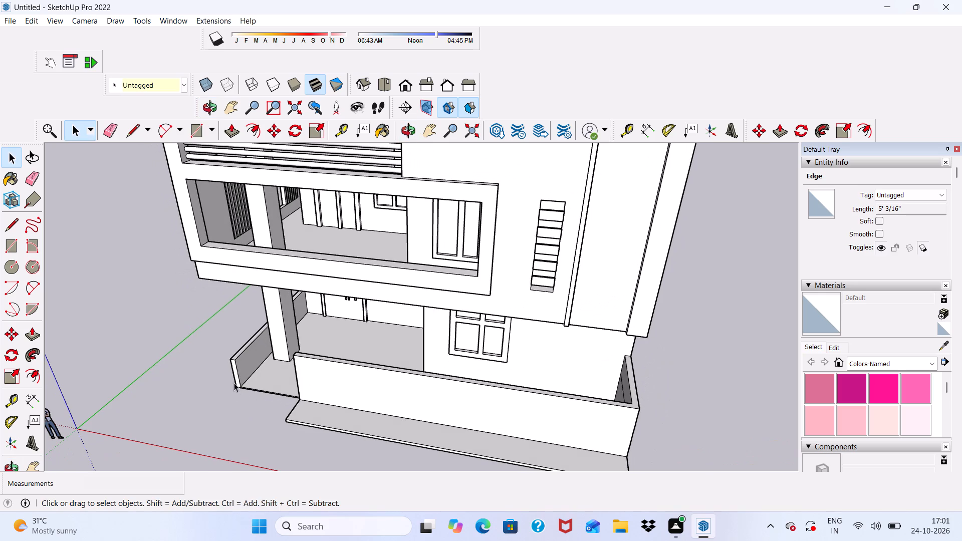
Undo the last change to the model.
{"action": "key", "text": "ctrl+z"}
{"action": "scroll", "coordinate": [260, 341], "scroll_direction": "down", "scroll_amount": 4}
{"action": "scroll", "coordinate": [269, 359], "scroll_direction": "up", "scroll_amount": 3}
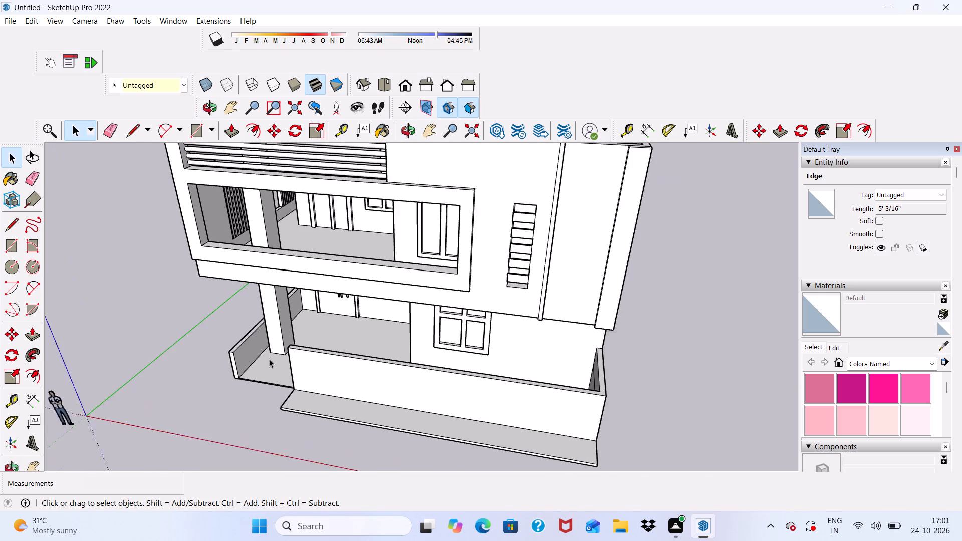
Undo the base ledge in front of the porch and the raised height of the front boundary wall.
{"action": "scroll", "coordinate": [269, 359], "scroll_direction": "up", "scroll_amount": 2}
{"action": "middle_click_drag", "start_coordinate": [270, 359], "coordinate": [407, 326]}
{"action": "left_click_drag", "start_coordinate": [408, 326], "coordinate": [400, 383]}
{"action": "scroll", "coordinate": [400, 383], "scroll_direction": "up", "scroll_amount": 2}
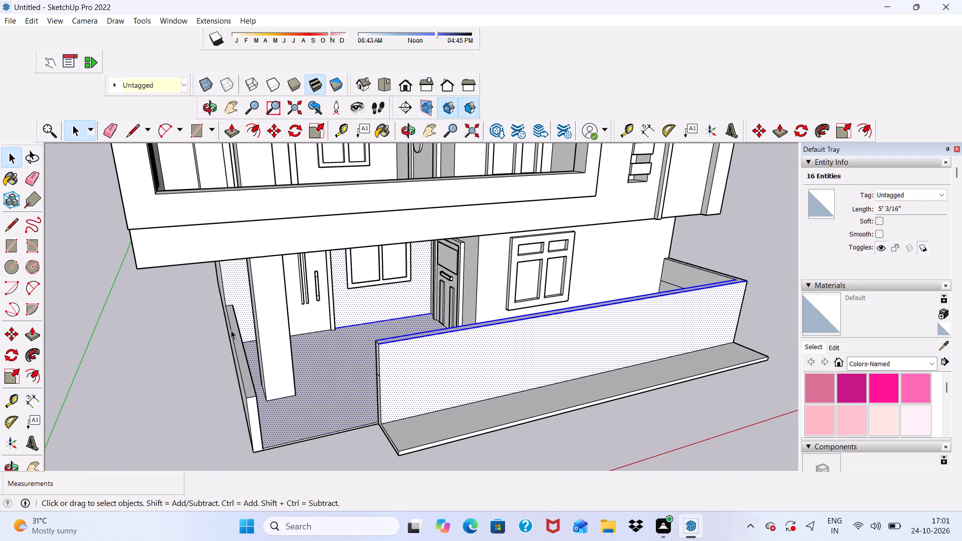
{"action": "left_click", "coordinate": [170, 331]}
{"action": "key", "text": "ctrl+z"}
{"action": "key", "text": "ctrl+z"}
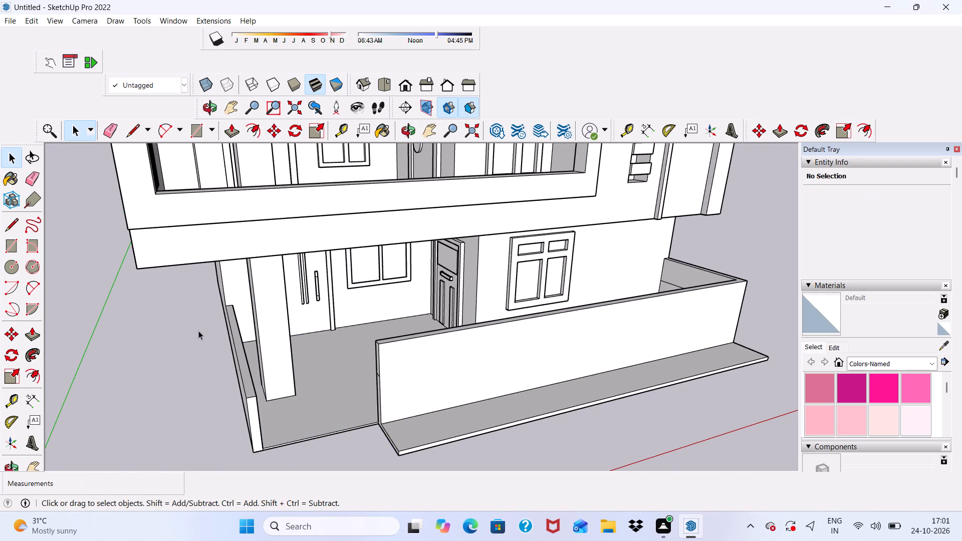
{"action": "key", "text": "ctrl+z"}
{"action": "key", "text": "ctrl+z"}
{"action": "scroll", "coordinate": [227, 355], "scroll_direction": "down", "scroll_amount": 1, "text": "ctrl"}
{"action": "key", "text": "ctrl+z"}
{"action": "key", "text": "ctrl+z"}
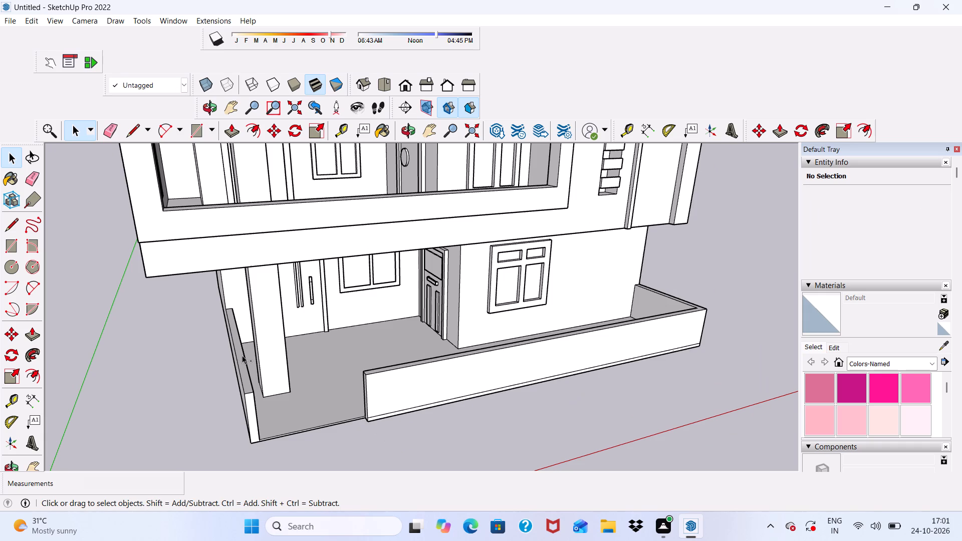
Undo the entrance opening cut into the front boundary wall.
{"action": "key", "text": "ctrl+z"}
{"action": "key", "text": "ctrl+z"}
{"action": "key", "text": "ctrl+z"}
{"action": "key", "text": "ctrl+z"}
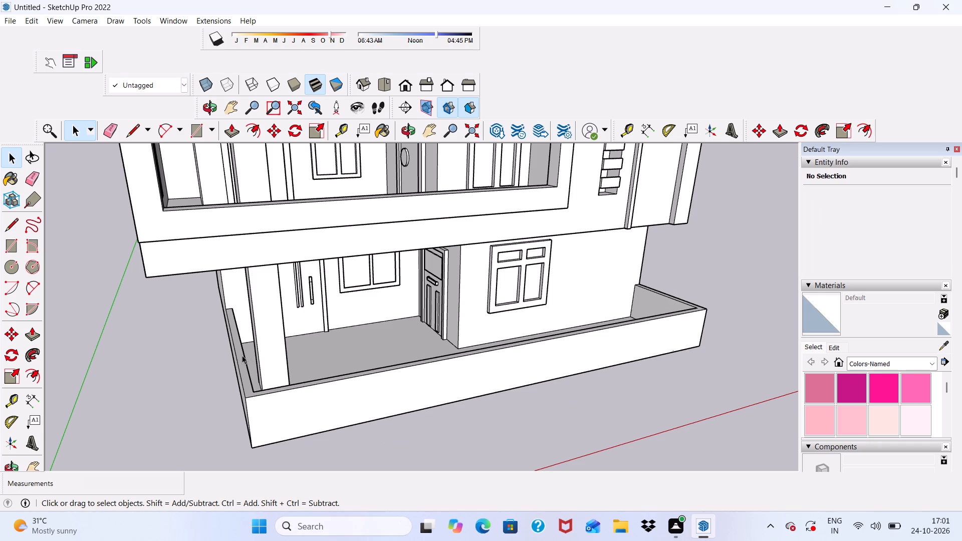
{"action": "key", "text": "ctrl+z"}
{"action": "key", "text": "ctrl+z"}
{"action": "key", "text": "ctrl+z"}
{"action": "key", "text": "ctrl+z"}
{"action": "left_click", "coordinate": [242, 355], "text": "ctrl"}
Undo the extension of the porch floor and boundary walls at the end beyond the ground-floor window.
{"action": "key", "text": "ctrl+z"}
{"action": "key", "text": "ctrl+z"}
{"action": "key", "text": "ctrl+z"}
{"action": "key", "text": "ctrl+z"}
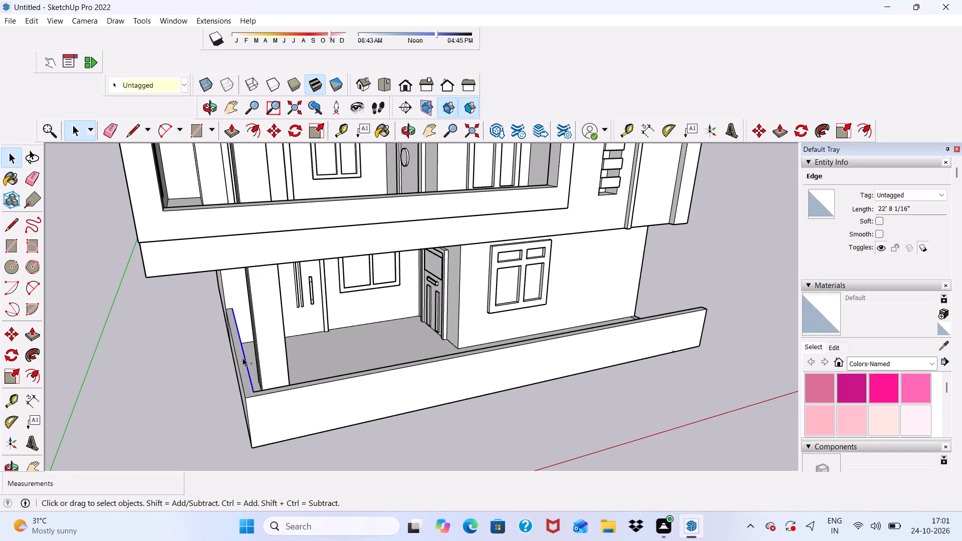
{"action": "key", "text": "ctrl+z"}
{"action": "key", "text": "ctrl+z"}
{"action": "key", "text": "ctrl+z"}
{"action": "key", "text": "ctrl+z"}
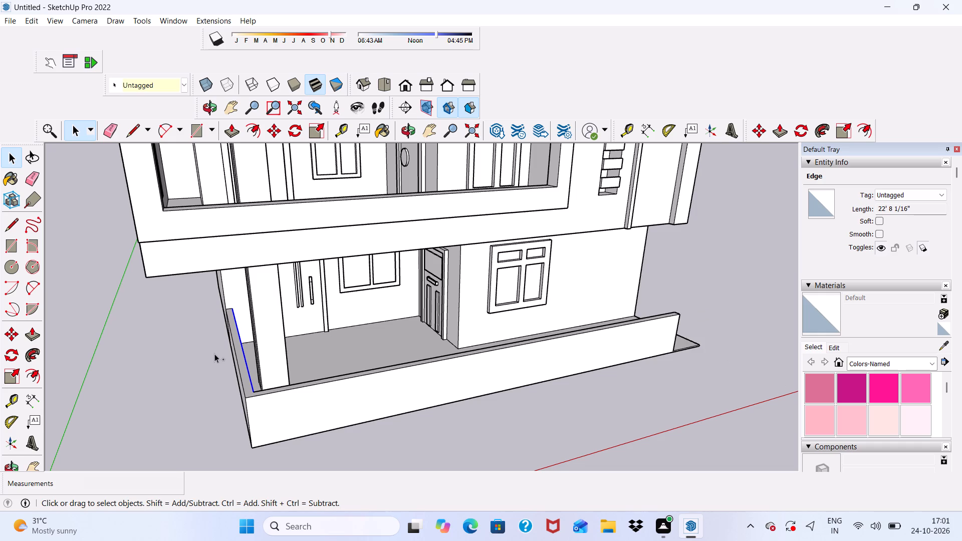
{"action": "key", "text": "ctrl+z"}
{"action": "key", "text": "ctrl+z"}
{"action": "key", "text": "ctrl+z"}
{"action": "key", "text": "ctrl+z"}
{"action": "key", "text": "ctrl+z"}
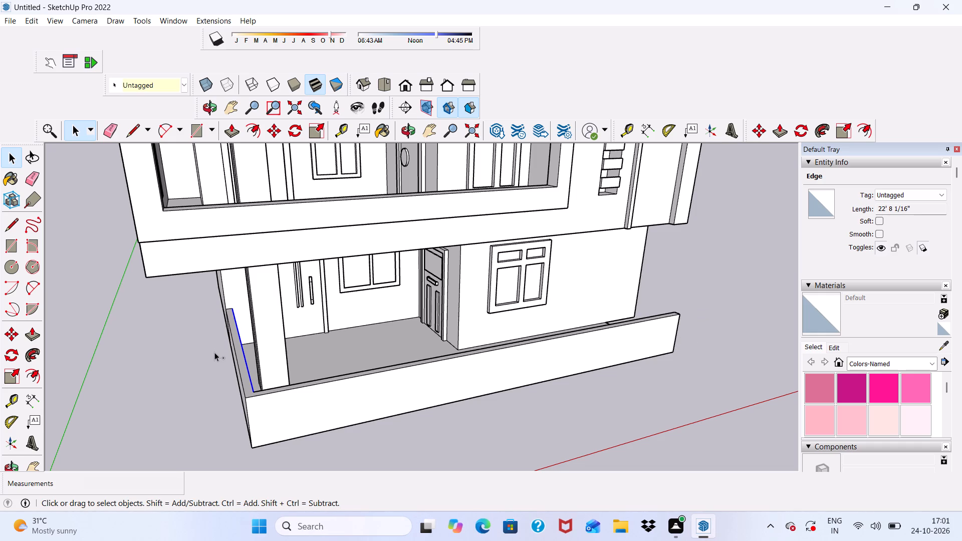
{"action": "key", "text": "ctrl+z"}
{"action": "key", "text": "ctrl+z"}
{"action": "key", "text": "ctrl+z"}
{"action": "key", "text": "ctrl+z"}
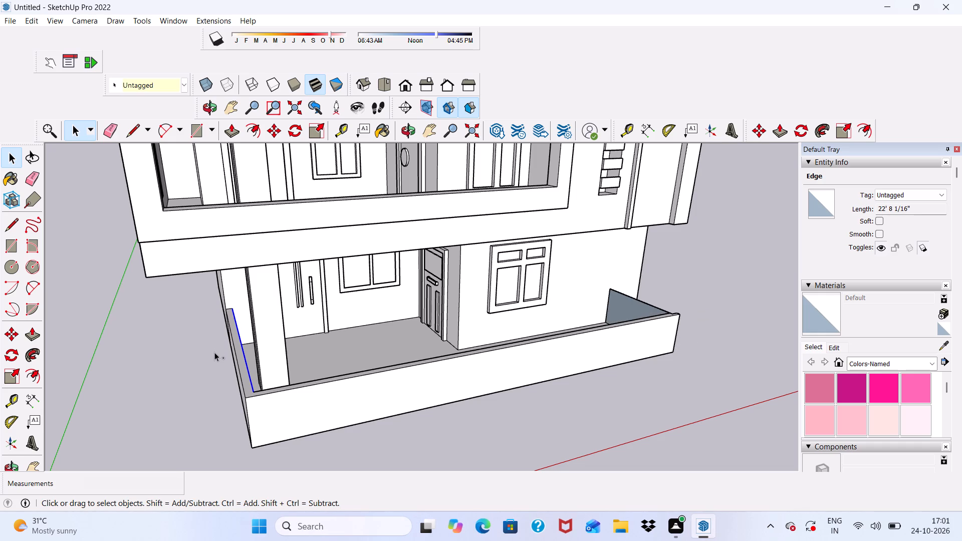
{"action": "key", "text": "ctrl+z"}
Undo the remaining boundary walls, back to the flat porch floor with its inset border outline.
{"action": "left_click", "coordinate": [214, 352]}
{"action": "key", "text": "ctrl+z"}
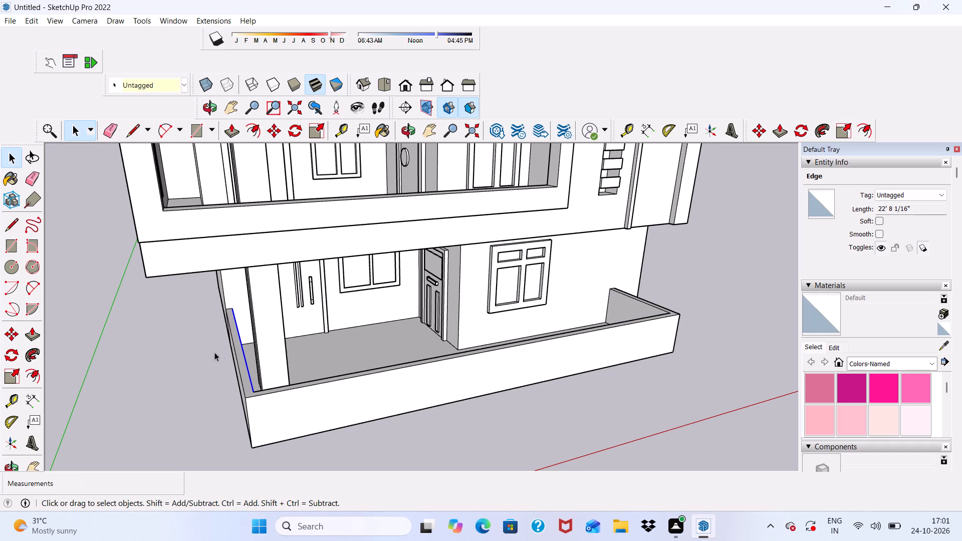
{"action": "left_click", "coordinate": [214, 352]}
{"action": "key", "text": "ctrl+z"}
{"action": "left_click", "coordinate": [214, 352]}
{"action": "key", "text": "space"}
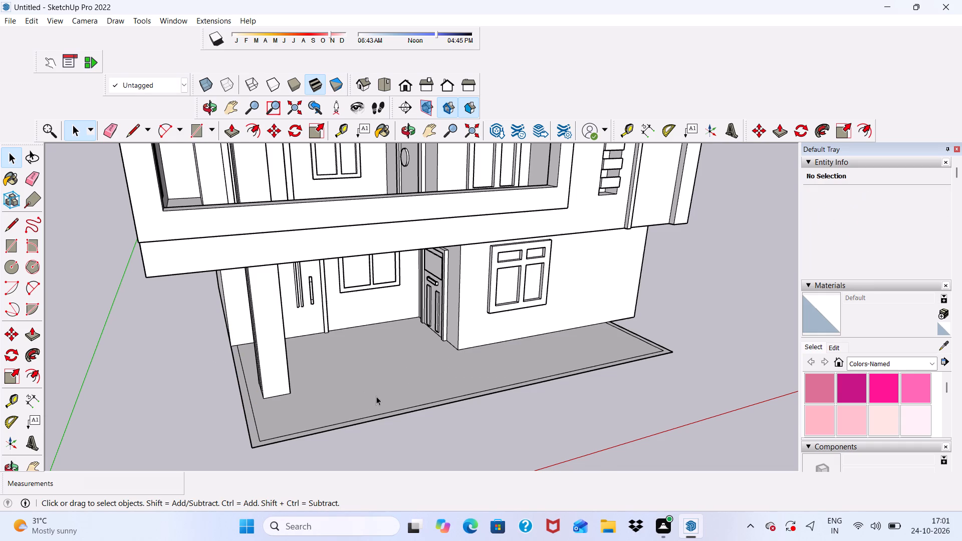
Erase the inset border lines along the side and front edges of the porch floor, leaving one floor face.
{"action": "scroll", "coordinate": [379, 391], "scroll_direction": "up", "scroll_amount": 2}
{"action": "left_click", "coordinate": [379, 378]}
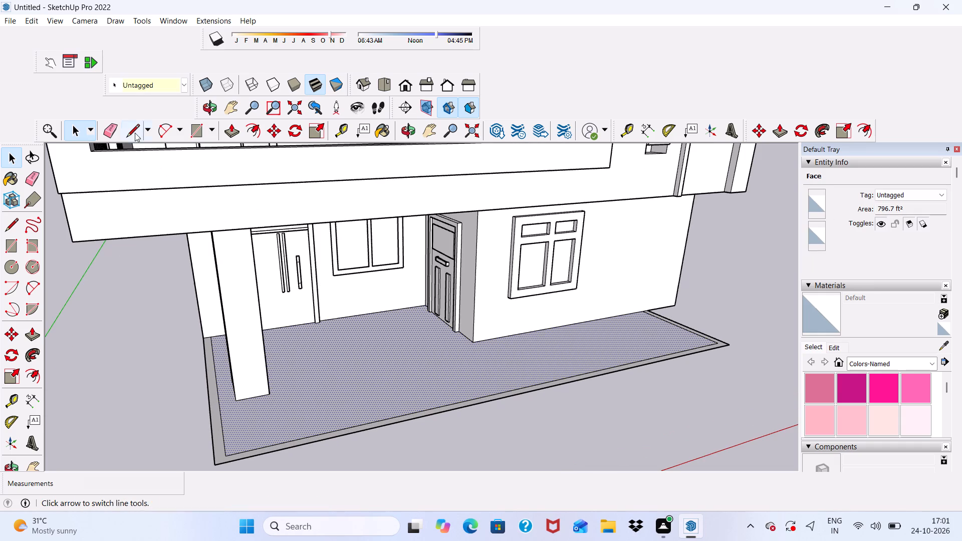
{"action": "left_click", "coordinate": [112, 125]}
{"action": "scroll", "coordinate": [223, 496], "scroll_direction": "up", "scroll_amount": 2}
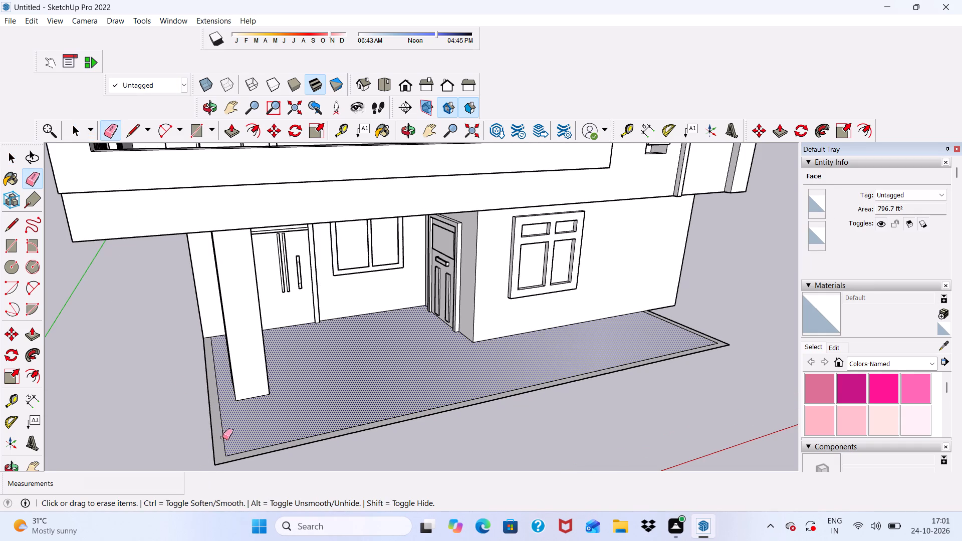
{"action": "left_click", "coordinate": [224, 437]}
{"action": "left_click", "coordinate": [245, 452]}
{"action": "scroll", "coordinate": [245, 450], "scroll_direction": "down", "scroll_amount": 4}
{"action": "scroll", "coordinate": [619, 339], "scroll_direction": "up", "scroll_amount": 2}
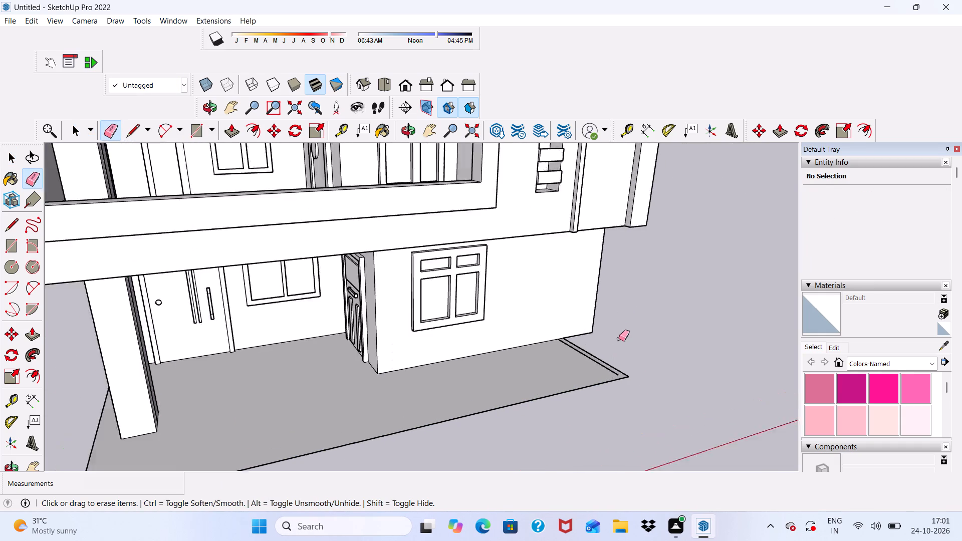
{"action": "scroll", "coordinate": [619, 339], "scroll_direction": "up", "scroll_amount": 7}
{"action": "left_click", "coordinate": [584, 367]}
{"action": "key", "text": "space"}
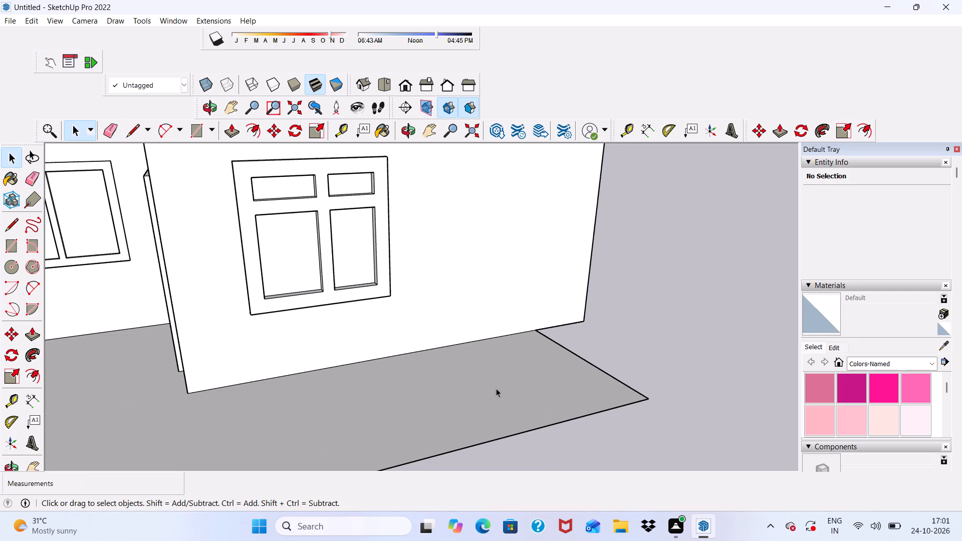
Push/Pull the porch floor face up 3" to form a thin slab.
{"action": "left_click", "coordinate": [496, 388]}
{"action": "left_click", "coordinate": [225, 132]}
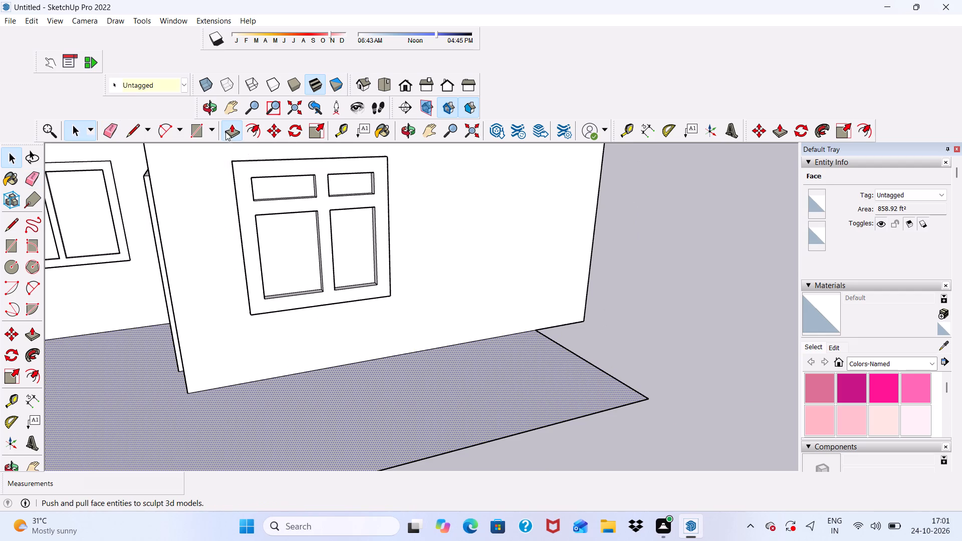
{"action": "left_click", "coordinate": [333, 427]}
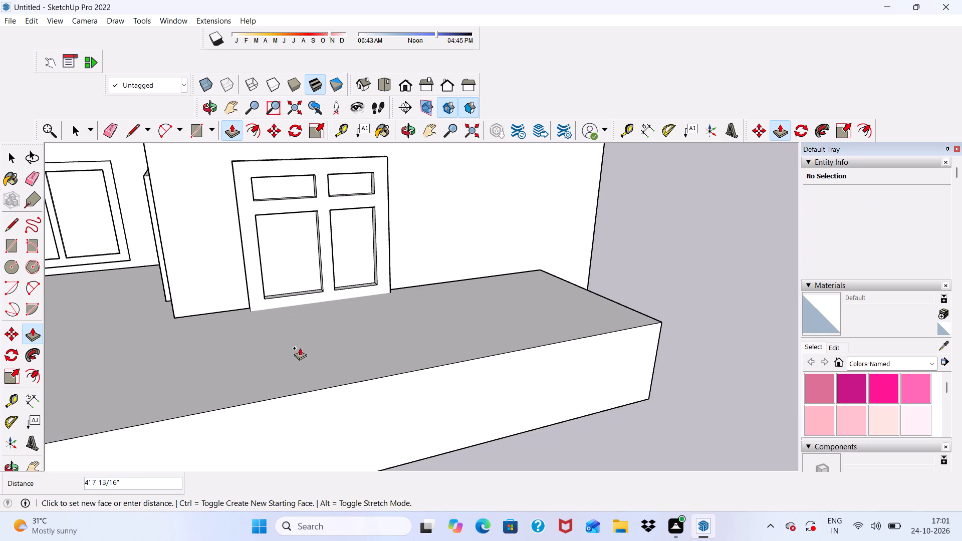
{"action": "key", "text": "3"}
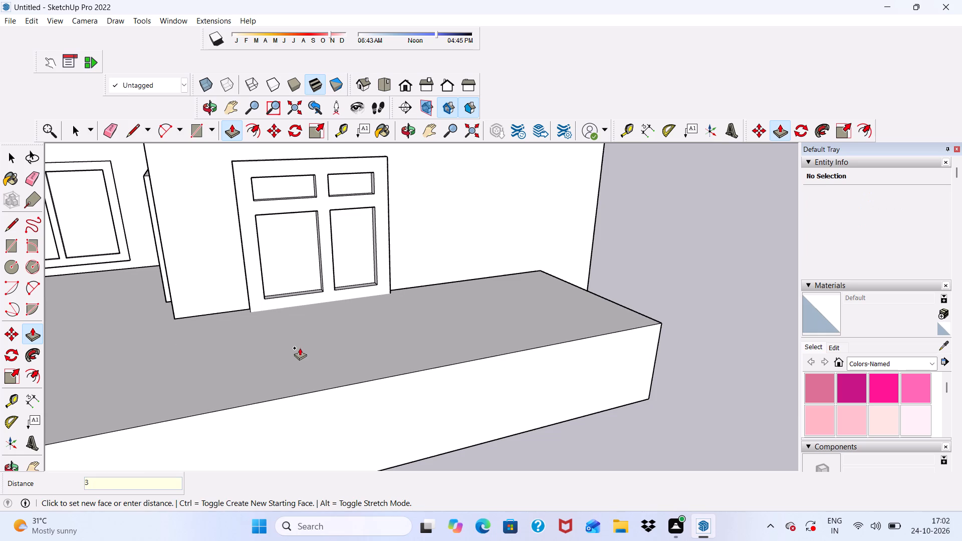
{"action": "key", "text": "shift+quotedbl"}
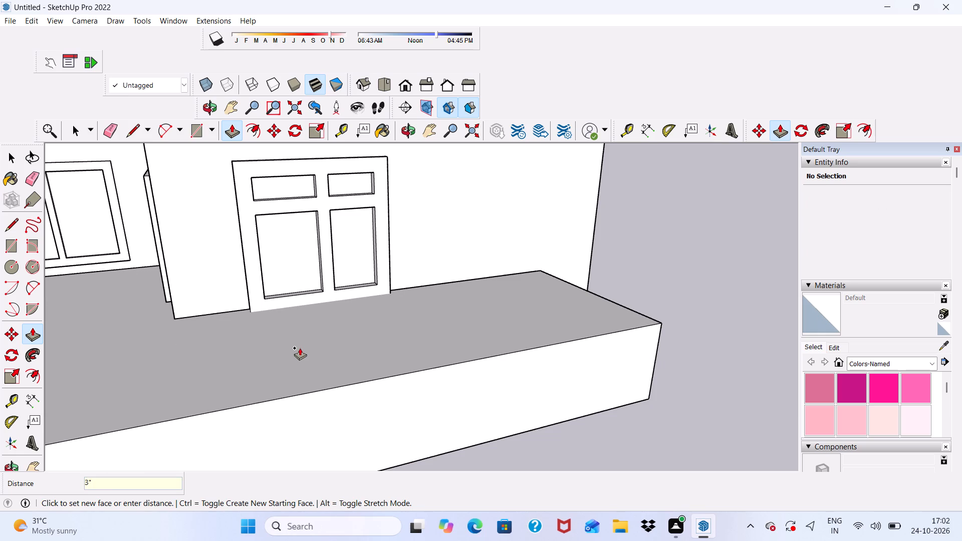
{"action": "key", "text": "Return"}
Extend the porch slab's front edge face outward about 8' 6".
{"action": "scroll", "coordinate": [264, 435], "scroll_direction": "up", "scroll_amount": 1}
{"action": "scroll", "coordinate": [298, 416], "scroll_direction": "down", "scroll_amount": 6}
{"action": "scroll", "coordinate": [369, 334], "scroll_direction": "down", "scroll_amount": 5}
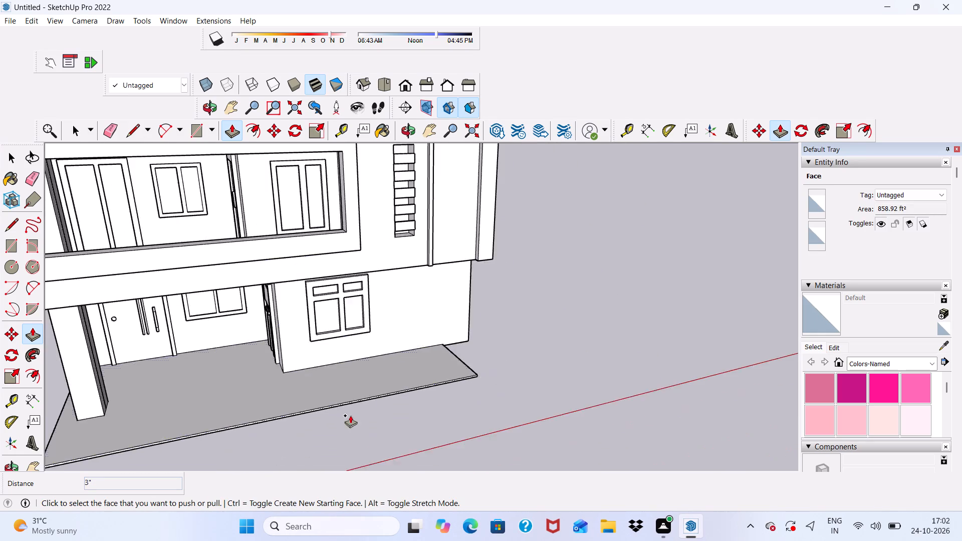
{"action": "scroll", "coordinate": [343, 416], "scroll_direction": "up", "scroll_amount": 17}
{"action": "left_click", "coordinate": [322, 397]}
{"action": "scroll", "coordinate": [335, 444], "scroll_direction": "down", "scroll_amount": 10}
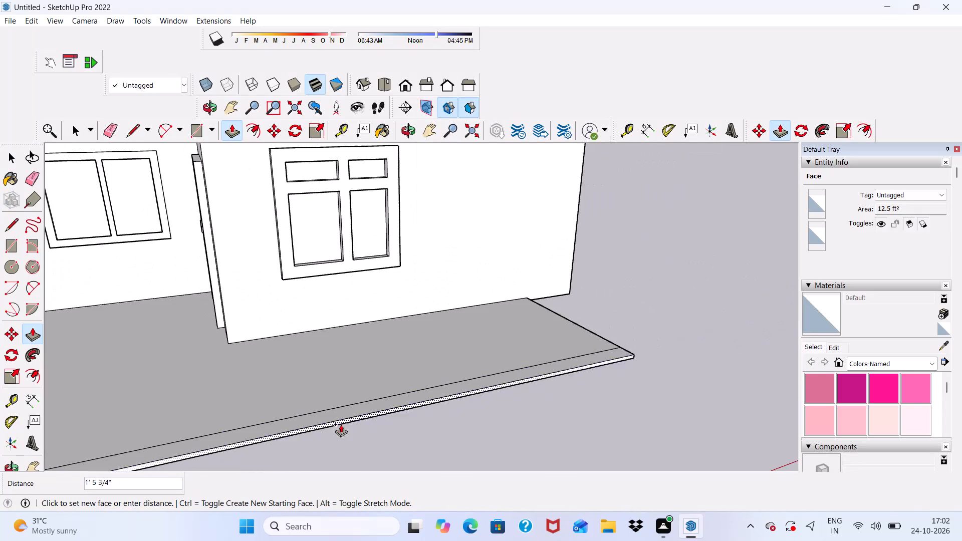
{"action": "scroll", "coordinate": [363, 411], "scroll_direction": "down", "scroll_amount": 6}
{"action": "scroll", "coordinate": [381, 361], "scroll_direction": "down", "scroll_amount": 5}
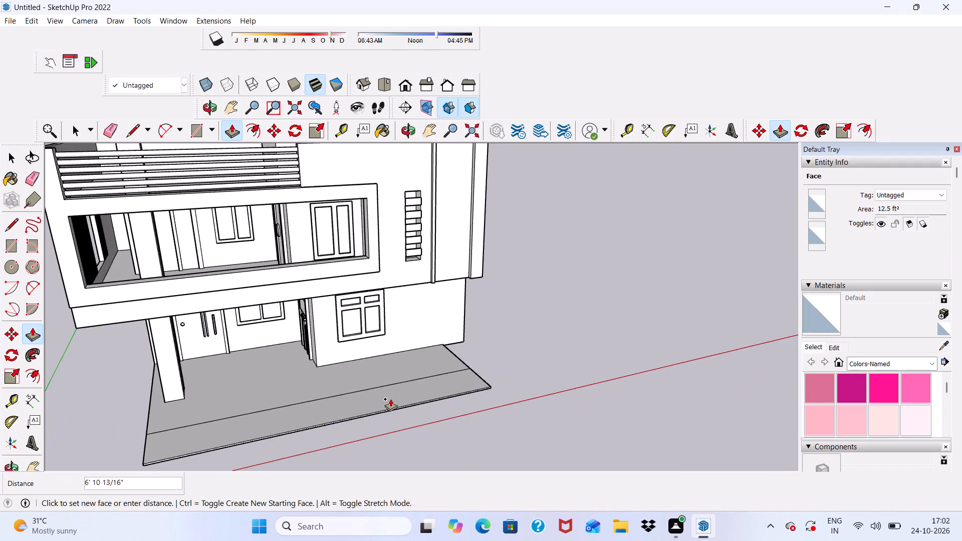
{"action": "scroll", "coordinate": [389, 400], "scroll_direction": "down", "scroll_amount": 1}
{"action": "left_click", "coordinate": [383, 412]}
Extend both end faces of the porch slab sideways about 4' 7", in line with the house's outer side wall.
{"action": "scroll", "coordinate": [388, 411], "scroll_direction": "down", "scroll_amount": 1}
{"action": "middle_click_drag", "start_coordinate": [390, 410], "coordinate": [148, 403]}
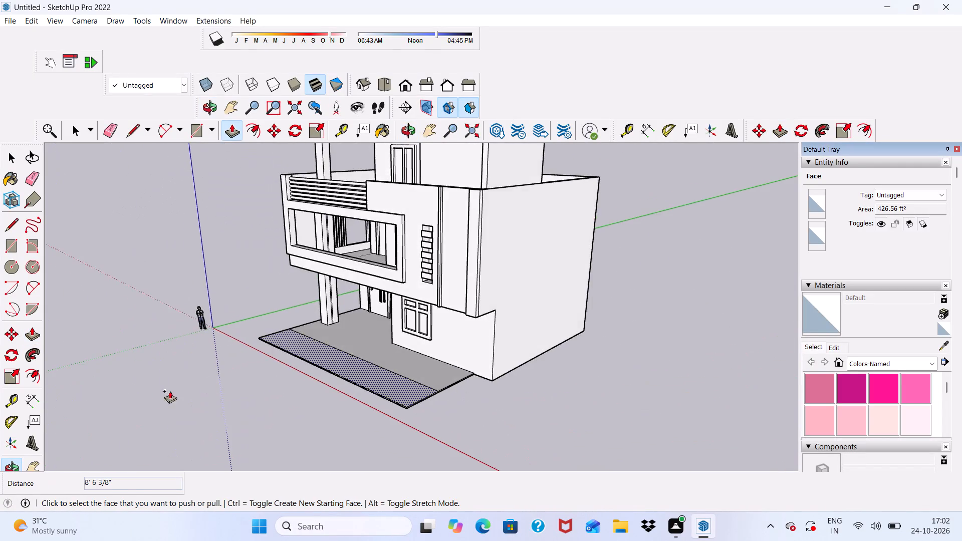
{"action": "scroll", "coordinate": [518, 401], "scroll_direction": "up", "scroll_amount": 5}
{"action": "scroll", "coordinate": [406, 389], "scroll_direction": "up", "scroll_amount": 20}
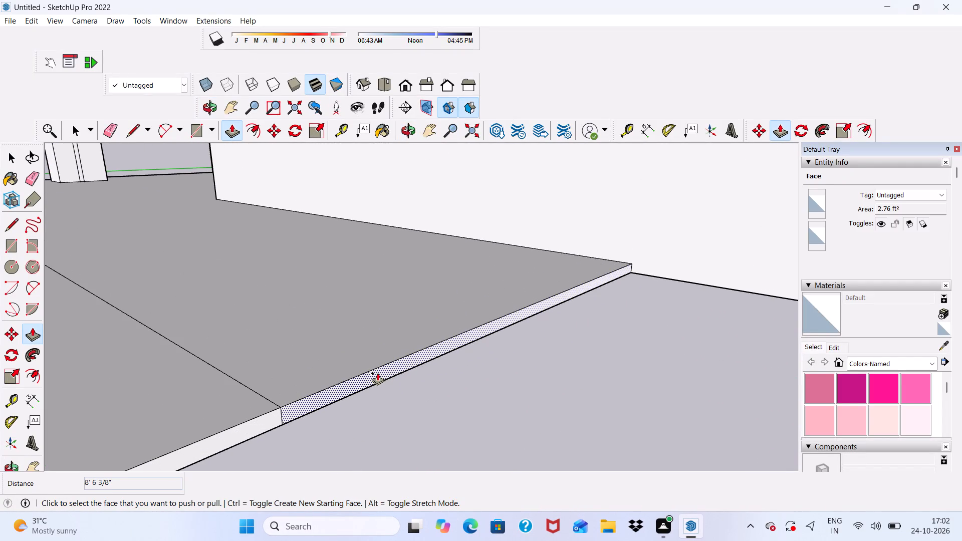
{"action": "left_click", "coordinate": [377, 373]}
{"action": "scroll", "coordinate": [421, 421], "scroll_direction": "down", "scroll_amount": 12}
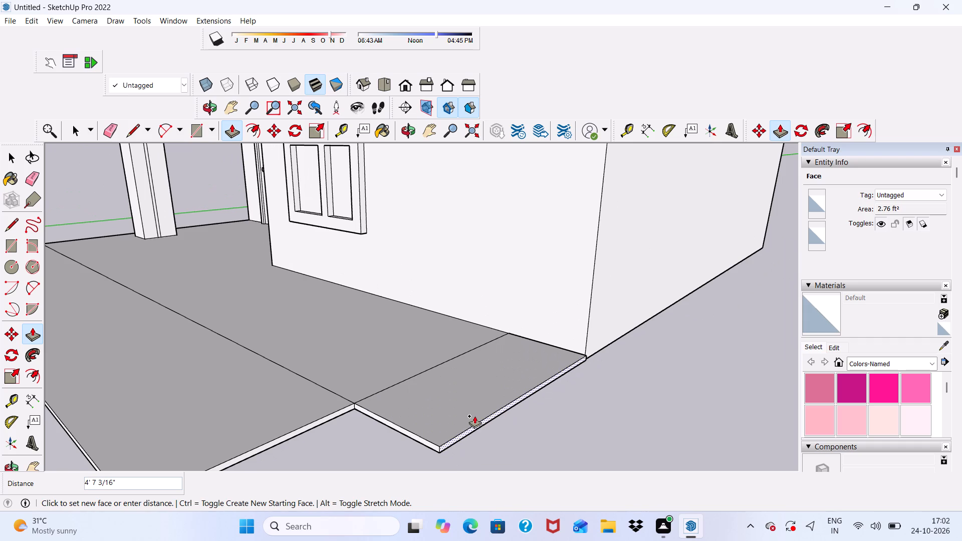
{"action": "left_click", "coordinate": [475, 416]}
{"action": "scroll", "coordinate": [474, 408], "scroll_direction": "down", "scroll_amount": 5}
{"action": "scroll", "coordinate": [362, 419], "scroll_direction": "up", "scroll_amount": 10}
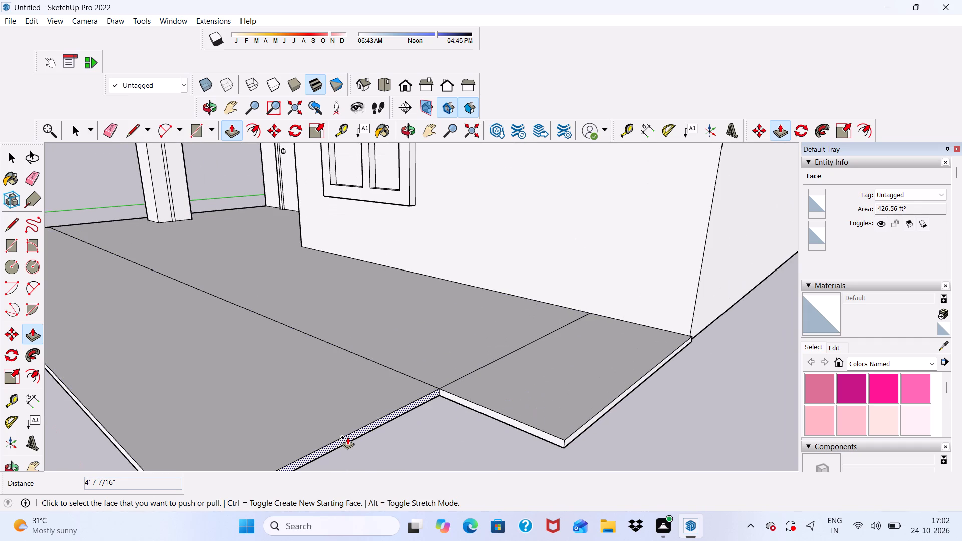
{"action": "left_click", "coordinate": [347, 437]}
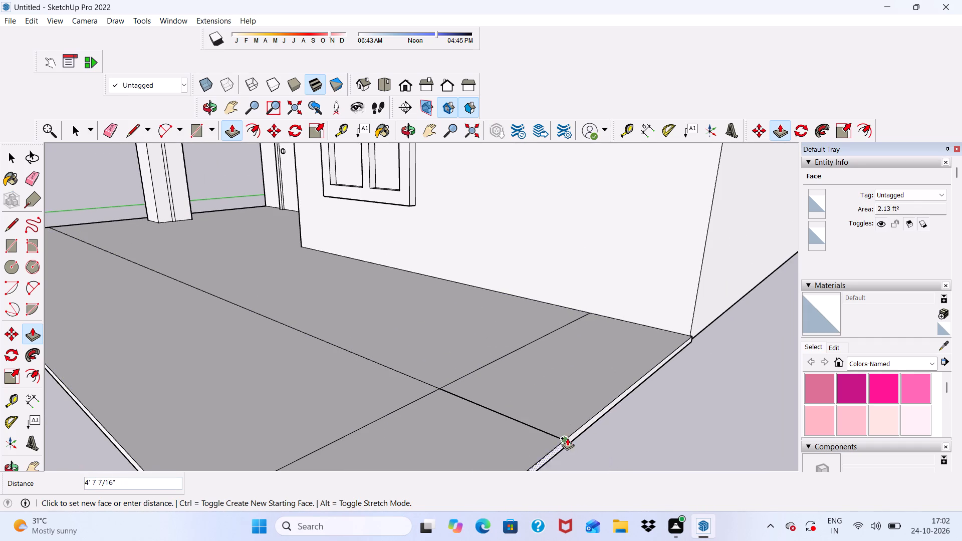
{"action": "left_click", "coordinate": [573, 436]}
Examine the enlarged porch slab, its seam lines and its corner beside the column from above and close up.
{"action": "scroll", "coordinate": [331, 384], "scroll_direction": "down", "scroll_amount": 9}
{"action": "middle_click_drag", "start_coordinate": [276, 356], "coordinate": [410, 379]}
{"action": "scroll", "coordinate": [410, 379], "scroll_direction": "up", "scroll_amount": 1}
{"action": "scroll", "coordinate": [347, 332], "scroll_direction": "down", "scroll_amount": 6}
{"action": "middle_click_drag", "start_coordinate": [213, 388], "coordinate": [204, 436]}
{"action": "scroll", "coordinate": [199, 424], "scroll_direction": "up", "scroll_amount": 6}
{"action": "scroll", "coordinate": [198, 413], "scroll_direction": "down", "scroll_amount": 6}
{"action": "middle_click_drag", "start_coordinate": [213, 429], "coordinate": [217, 418]}
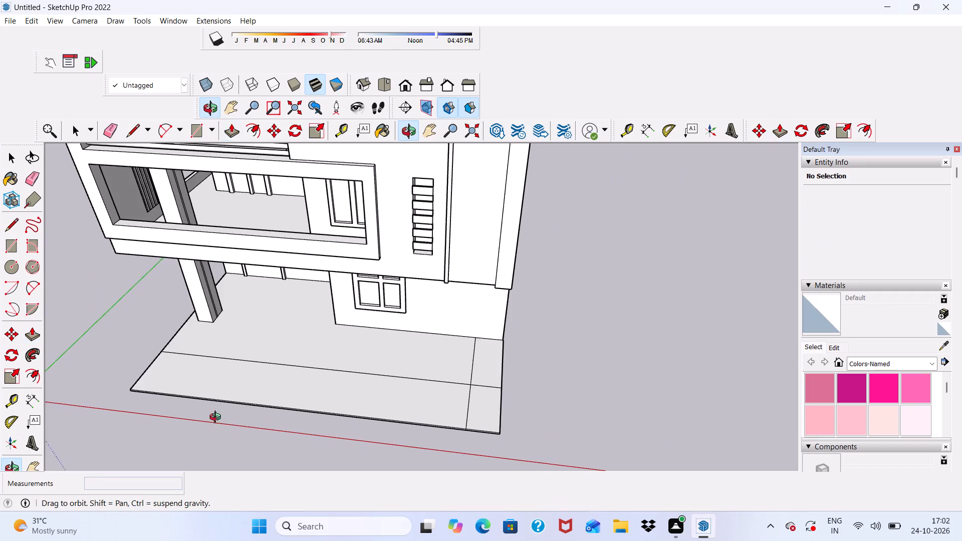
{"action": "middle_click_drag", "start_coordinate": [217, 418], "coordinate": [174, 341]}
{"action": "scroll", "coordinate": [129, 363], "scroll_direction": "up", "scroll_amount": 5}
{"action": "scroll", "coordinate": [188, 304], "scroll_direction": "up", "scroll_amount": 4}
{"action": "key", "text": "space"}
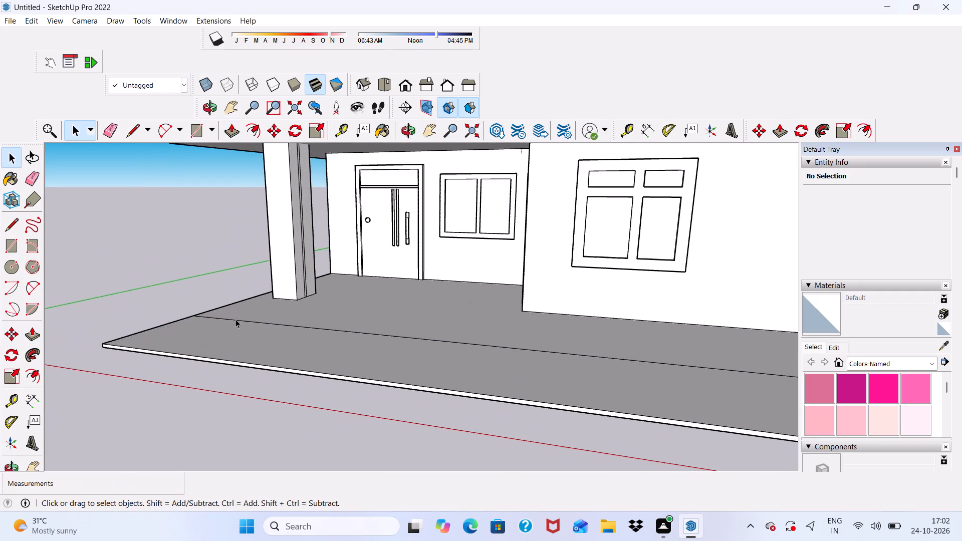
{"action": "scroll", "coordinate": [236, 319], "scroll_direction": "up", "scroll_amount": 5}
{"action": "scroll", "coordinate": [236, 317], "scroll_direction": "down", "scroll_amount": 3}
{"action": "middle_click_drag", "start_coordinate": [235, 318], "coordinate": [346, 331]}
{"action": "scroll", "coordinate": [346, 331], "scroll_direction": "down", "scroll_amount": 1}
{"action": "scroll", "coordinate": [343, 328], "scroll_direction": "up", "scroll_amount": 1}
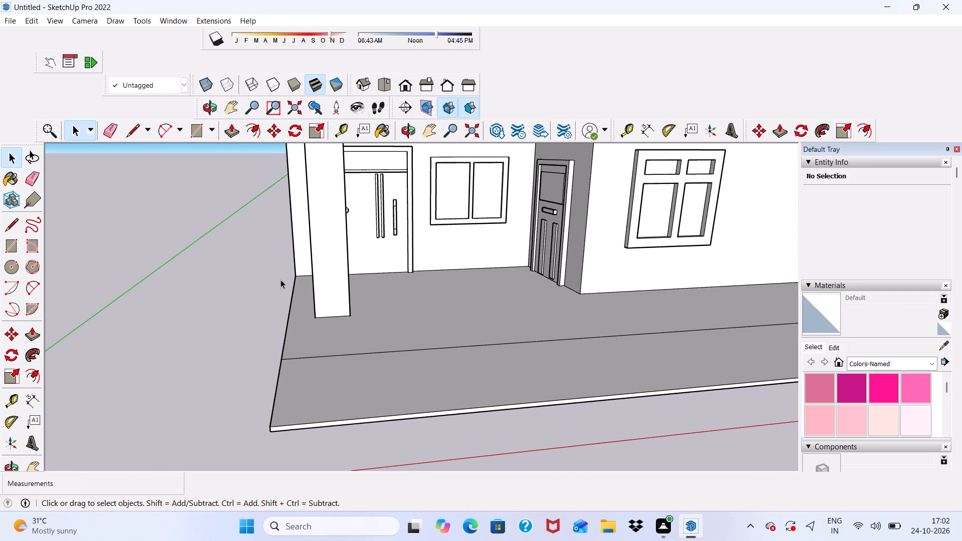
{"action": "middle_click_drag", "start_coordinate": [281, 280], "coordinate": [307, 276]}
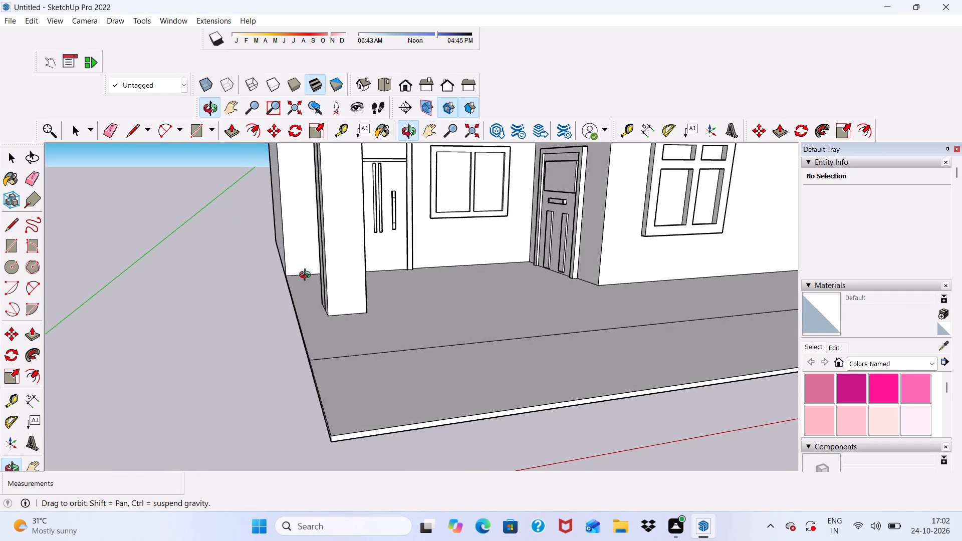
{"action": "middle_click_drag", "start_coordinate": [307, 276], "coordinate": [313, 280]}
{"action": "scroll", "coordinate": [313, 280], "scroll_direction": "up", "scroll_amount": 4}
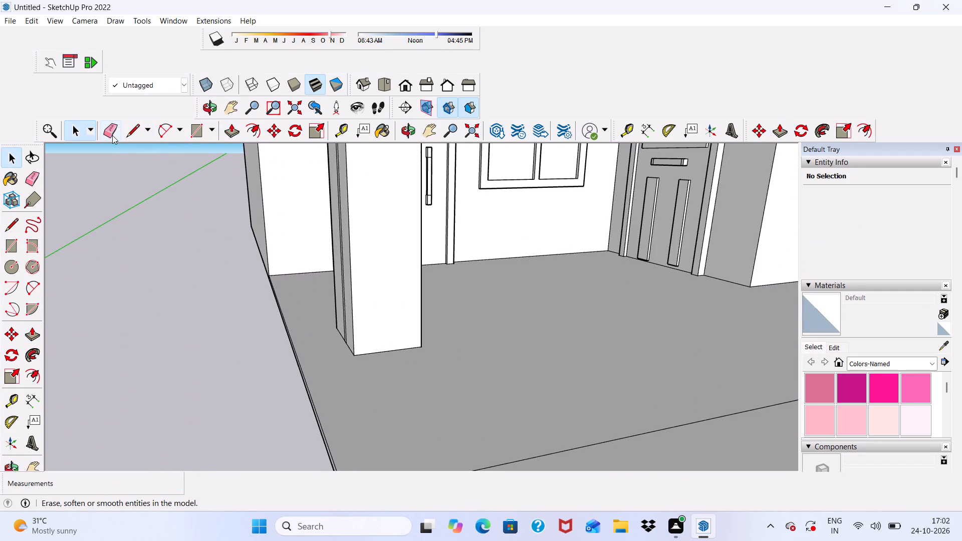
{"action": "scroll", "coordinate": [117, 137], "scroll_direction": "down", "scroll_amount": 3}
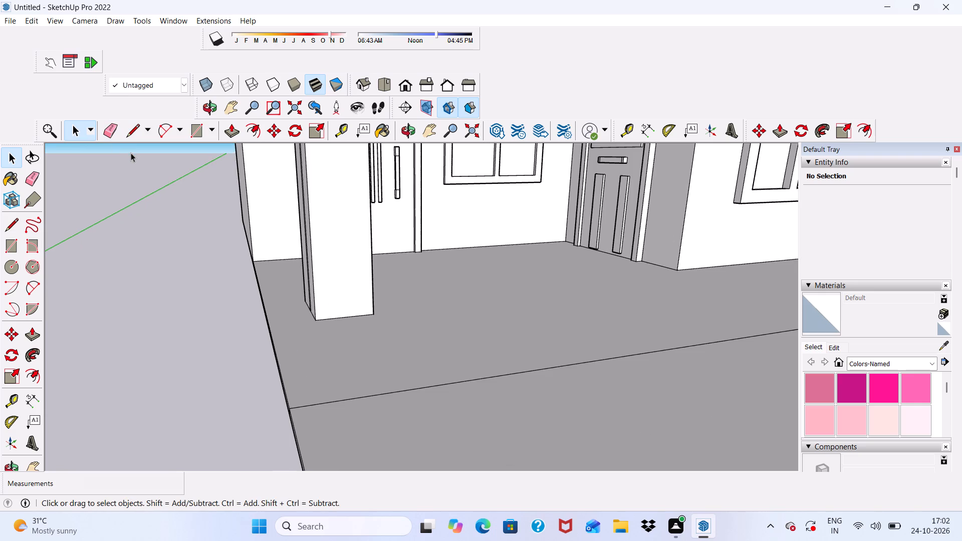
{"action": "middle_click_drag", "start_coordinate": [131, 153], "coordinate": [200, 186]}
{"action": "scroll", "coordinate": [199, 186], "scroll_direction": "up", "scroll_amount": 1}
{"action": "scroll", "coordinate": [199, 190], "scroll_direction": "down", "scroll_amount": 3}
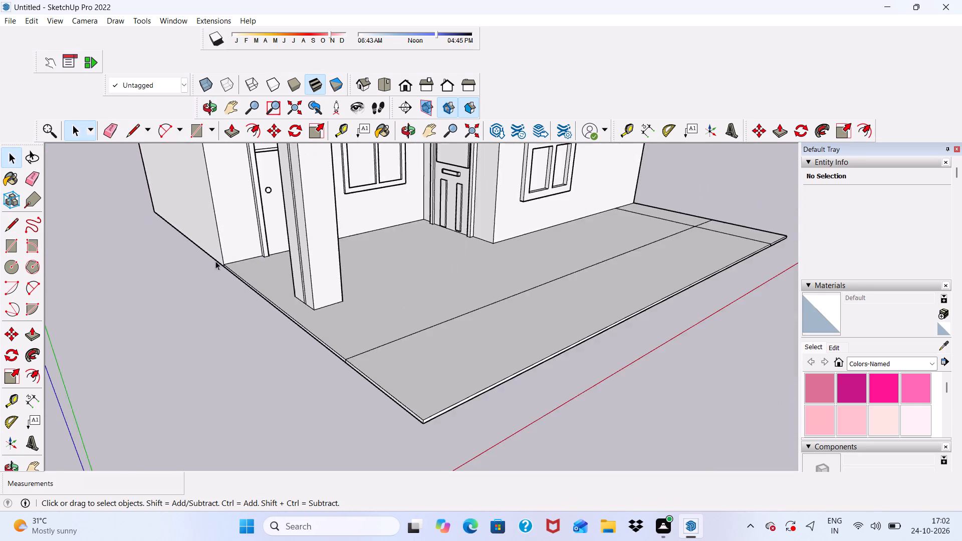
Push/Pull the house's ground-floor outer side wall face outward about 1' 11", beside the porch column.
{"action": "scroll", "coordinate": [215, 261], "scroll_direction": "down", "scroll_amount": 12}
{"action": "middle_click_drag", "start_coordinate": [231, 243], "coordinate": [237, 195]}
{"action": "scroll", "coordinate": [237, 195], "scroll_direction": "up", "scroll_amount": 5}
{"action": "middle_click_drag", "start_coordinate": [226, 194], "coordinate": [225, 221]}
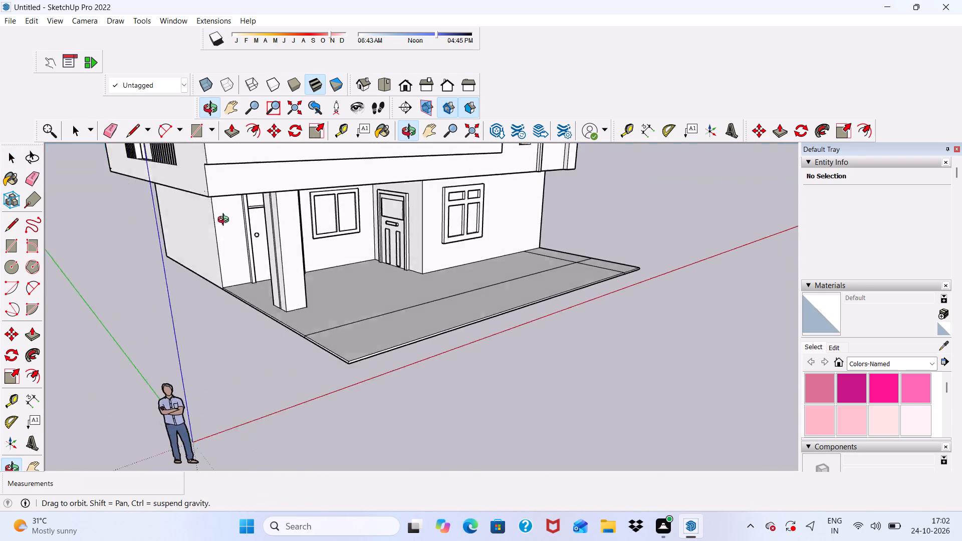
{"action": "middle_click_drag", "start_coordinate": [225, 221], "coordinate": [170, 160]}
{"action": "scroll", "coordinate": [170, 160], "scroll_direction": "up", "scroll_amount": 4}
{"action": "scroll", "coordinate": [170, 160], "scroll_direction": "down", "scroll_amount": 4}
{"action": "middle_click_drag", "start_coordinate": [182, 201], "coordinate": [198, 259]}
{"action": "scroll", "coordinate": [198, 259], "scroll_direction": "up", "scroll_amount": 3}
{"action": "scroll", "coordinate": [194, 262], "scroll_direction": "down", "scroll_amount": 2}
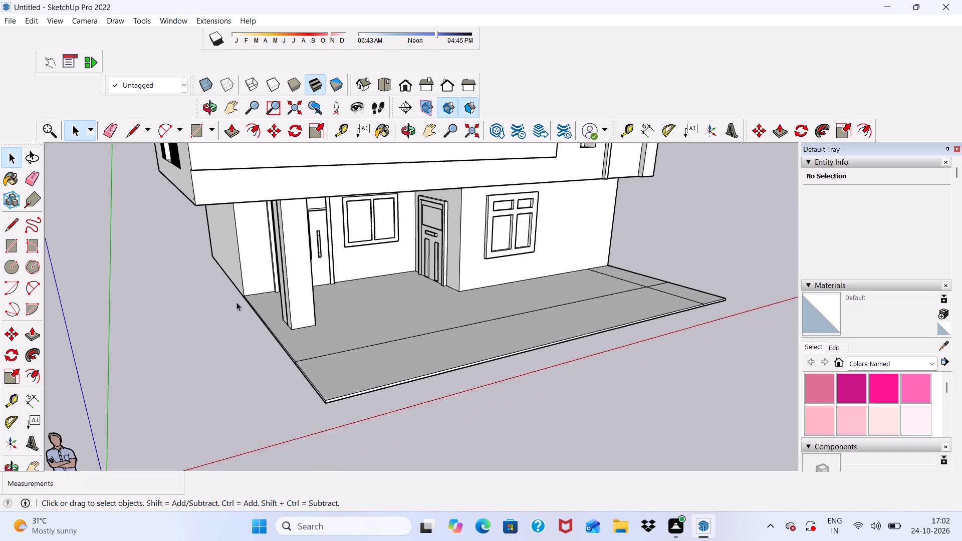
{"action": "scroll", "coordinate": [353, 306], "scroll_direction": "down", "scroll_amount": 2}
{"action": "middle_click_drag", "start_coordinate": [353, 313], "coordinate": [270, 276]}
{"action": "scroll", "coordinate": [256, 268], "scroll_direction": "up", "scroll_amount": 1}
{"action": "scroll", "coordinate": [254, 268], "scroll_direction": "down", "scroll_amount": 5}
{"action": "middle_click_drag", "start_coordinate": [260, 303], "coordinate": [378, 338]}
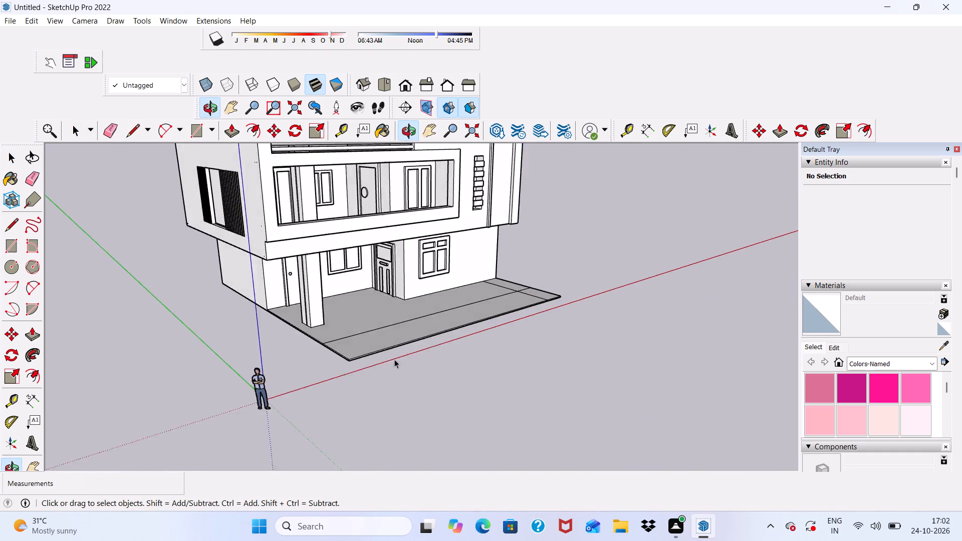
{"action": "scroll", "coordinate": [395, 361], "scroll_direction": "up", "scroll_amount": 20}
{"action": "scroll", "coordinate": [395, 361], "scroll_direction": "up", "scroll_amount": 1}
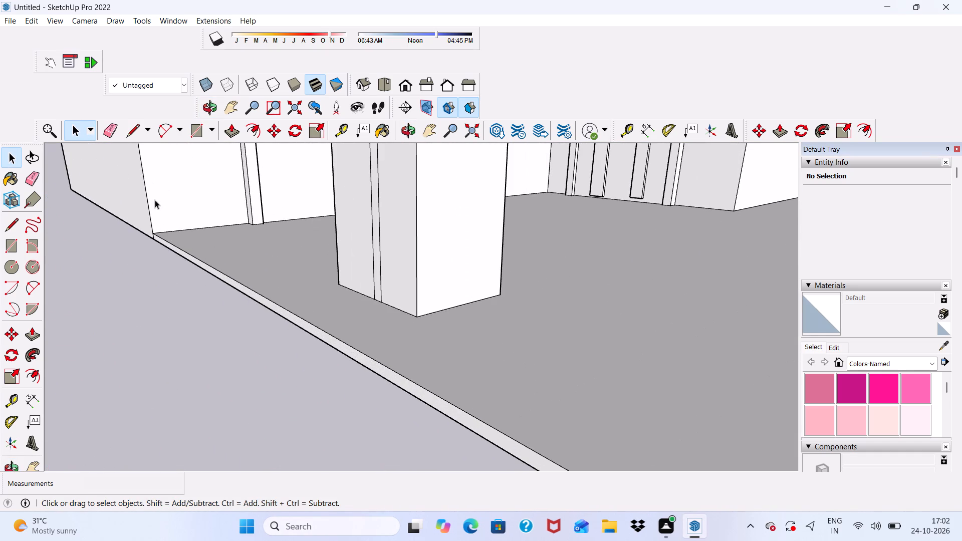
{"action": "left_click", "coordinate": [123, 179]}
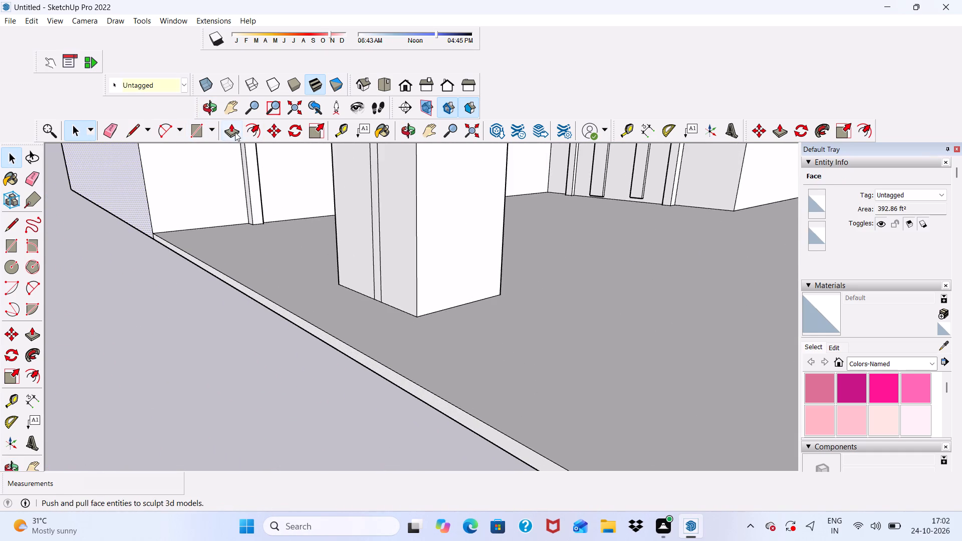
{"action": "left_click", "coordinate": [235, 132]}
{"action": "left_click", "coordinate": [136, 177]}
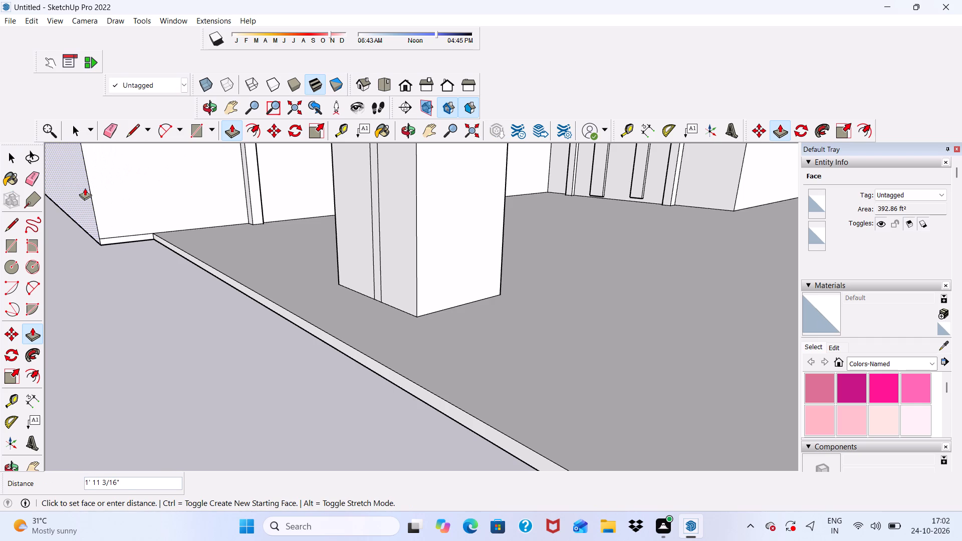
{"action": "left_click", "coordinate": [85, 188]}
Erase the long seam line across the porch slab's top and its short continuation on the slab's side face.
{"action": "scroll", "coordinate": [88, 236], "scroll_direction": "down", "scroll_amount": 17}
{"action": "scroll", "coordinate": [153, 291], "scroll_direction": "down", "scroll_amount": 5}
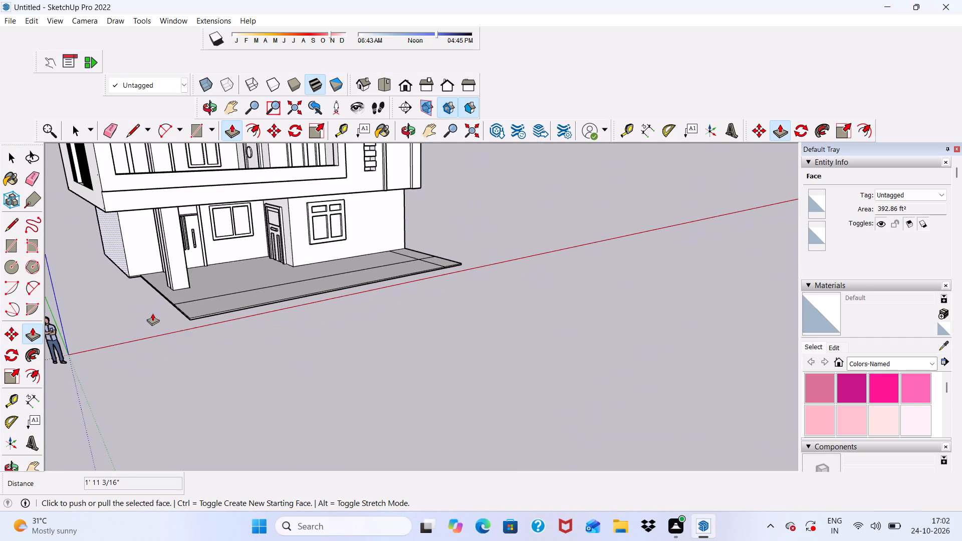
{"action": "middle_click_drag", "start_coordinate": [152, 313], "coordinate": [203, 280]}
{"action": "scroll", "coordinate": [195, 300], "scroll_direction": "up", "scroll_amount": 11}
{"action": "key", "text": "space"}
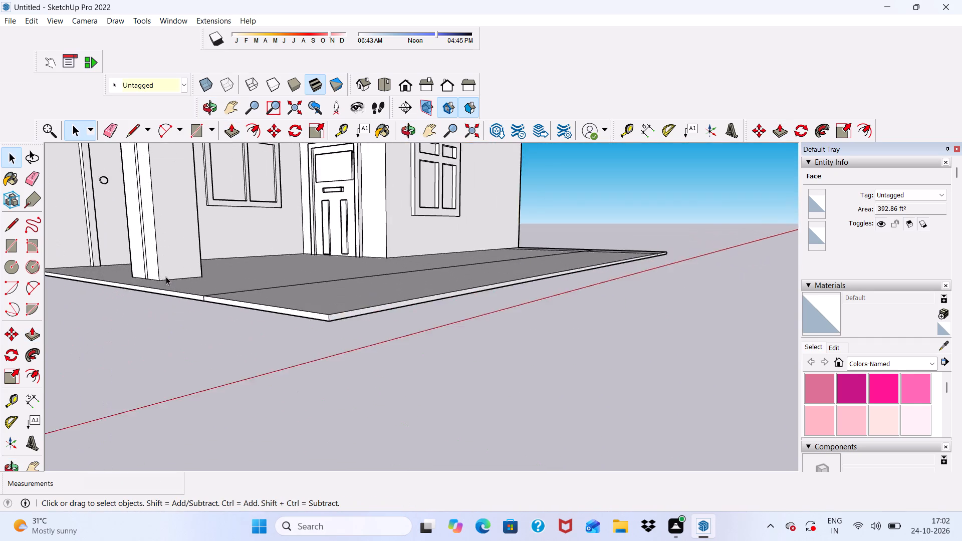
{"action": "scroll", "coordinate": [166, 277], "scroll_direction": "up", "scroll_amount": 9}
{"action": "left_click", "coordinate": [113, 128]}
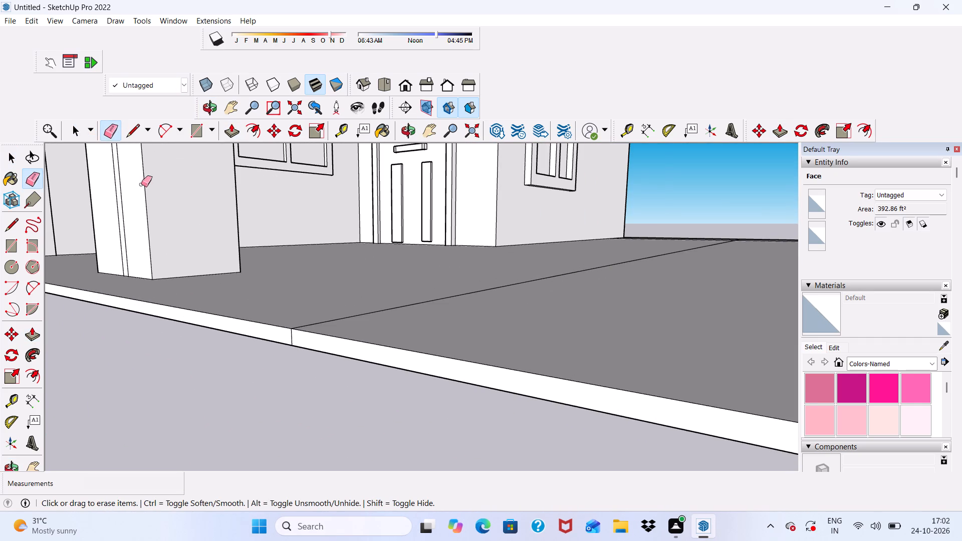
{"action": "scroll", "coordinate": [255, 332], "scroll_direction": "up", "scroll_amount": 3}
{"action": "left_click_drag", "start_coordinate": [313, 338], "coordinate": [305, 339]}
{"action": "left_click_drag", "start_coordinate": [307, 318], "coordinate": [326, 329]}
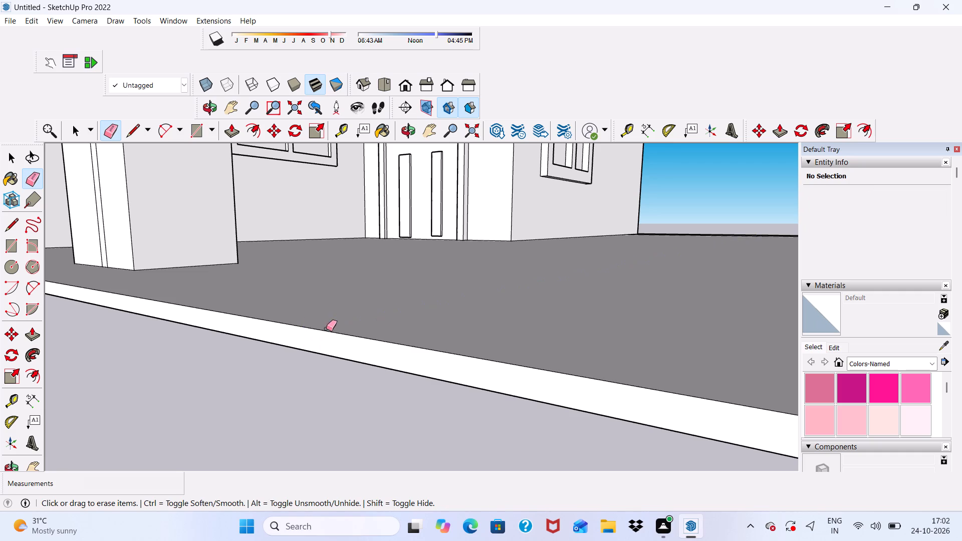
{"action": "scroll", "coordinate": [318, 309], "scroll_direction": "down", "scroll_amount": 6}
{"action": "key", "text": "space"}
Extend the porch slab's side face on the column side outward 1' 11 3/16", in line with the moved house wall.
{"action": "scroll", "coordinate": [285, 309], "scroll_direction": "up", "scroll_amount": 4}
{"action": "scroll", "coordinate": [265, 283], "scroll_direction": "down", "scroll_amount": 14}
{"action": "scroll", "coordinate": [301, 265], "scroll_direction": "up", "scroll_amount": 4}
{"action": "scroll", "coordinate": [182, 335], "scroll_direction": "up", "scroll_amount": 3}
{"action": "scroll", "coordinate": [210, 313], "scroll_direction": "down", "scroll_amount": 2}
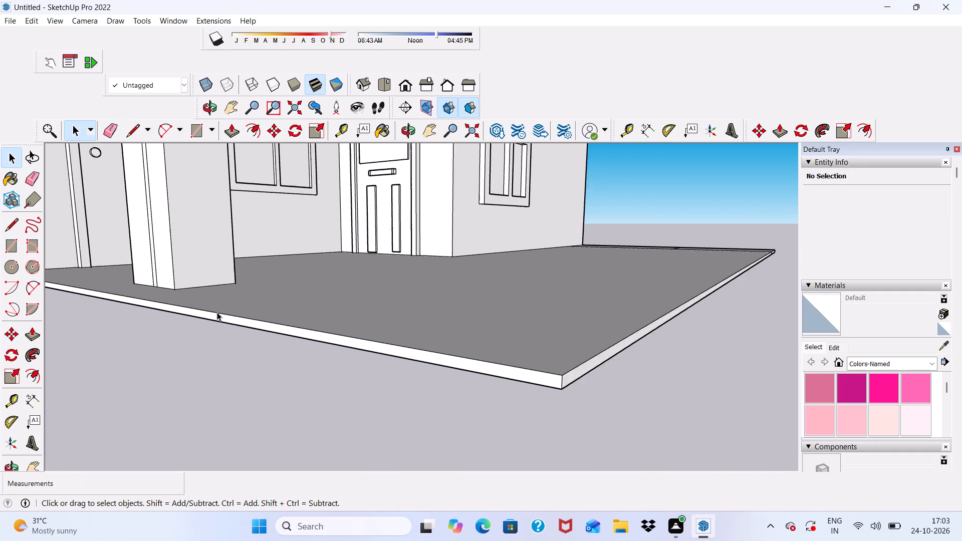
{"action": "scroll", "coordinate": [217, 312], "scroll_direction": "down", "scroll_amount": 1}
{"action": "scroll", "coordinate": [231, 319], "scroll_direction": "up", "scroll_amount": 4}
{"action": "scroll", "coordinate": [231, 319], "scroll_direction": "down", "scroll_amount": 1}
{"action": "scroll", "coordinate": [230, 319], "scroll_direction": "up", "scroll_amount": 7}
{"action": "left_click", "coordinate": [228, 318]}
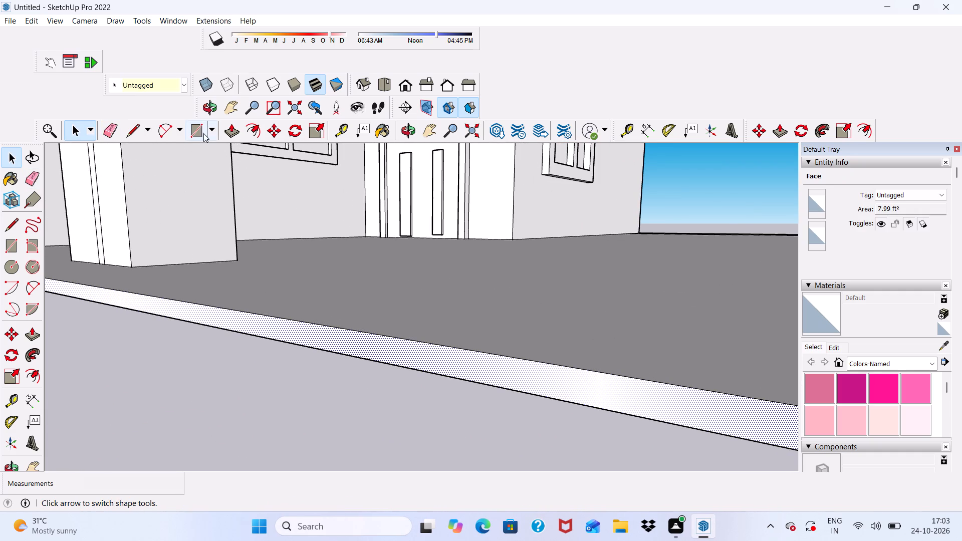
{"action": "left_click", "coordinate": [224, 129]}
{"action": "scroll", "coordinate": [194, 241], "scroll_direction": "down", "scroll_amount": 16}
{"action": "middle_click_drag", "start_coordinate": [224, 360], "coordinate": [212, 426]}
{"action": "scroll", "coordinate": [154, 360], "scroll_direction": "up", "scroll_amount": 1}
{"action": "scroll", "coordinate": [96, 307], "scroll_direction": "down", "scroll_amount": 5}
{"action": "middle_click_drag", "start_coordinate": [64, 332], "coordinate": [173, 309]}
{"action": "scroll", "coordinate": [173, 306], "scroll_direction": "down", "scroll_amount": 6}
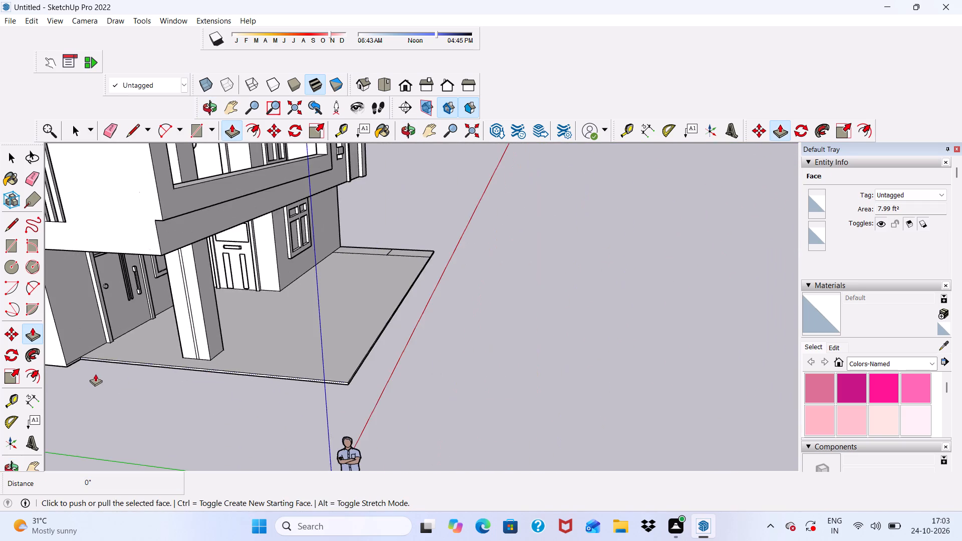
{"action": "scroll", "coordinate": [89, 366], "scroll_direction": "up", "scroll_amount": 14}
{"action": "left_click", "coordinate": [93, 355]}
{"action": "scroll", "coordinate": [81, 388], "scroll_direction": "down", "scroll_amount": 5}
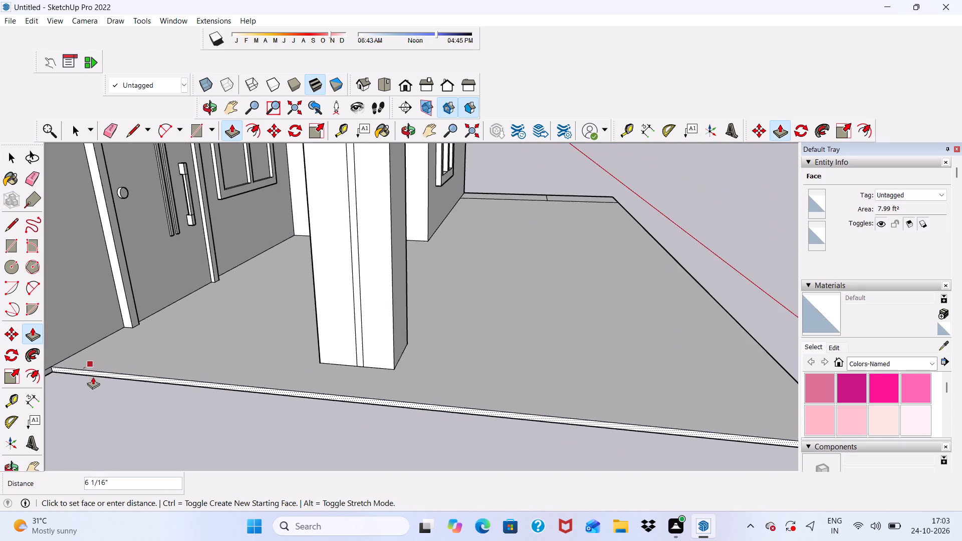
{"action": "scroll", "coordinate": [93, 377], "scroll_direction": "down", "scroll_amount": 9}
{"action": "left_click", "coordinate": [59, 361]}
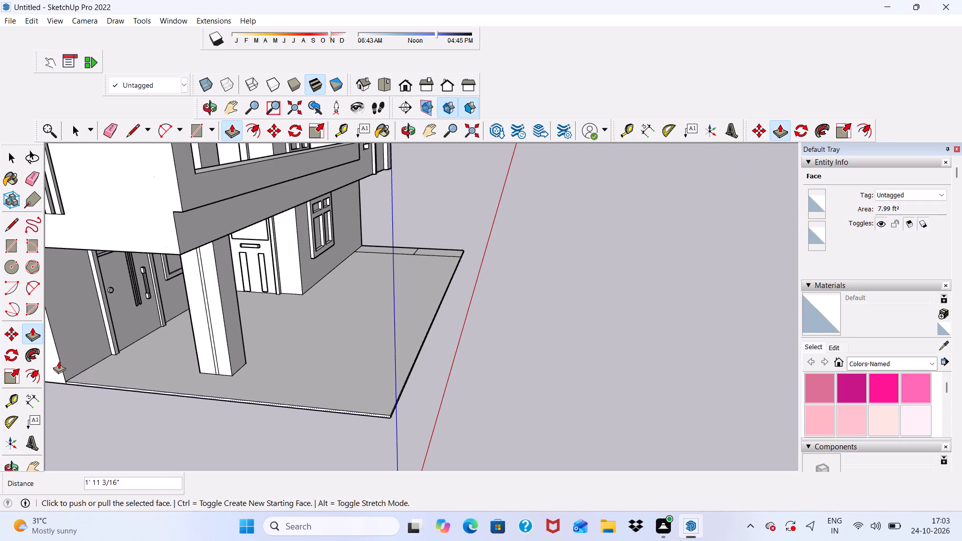
Erase the remaining seam lines on the porch slab's top at the end away from the column.
{"action": "scroll", "coordinate": [62, 365], "scroll_direction": "down", "scroll_amount": 4}
{"action": "middle_click_drag", "start_coordinate": [94, 407], "coordinate": [0, 428]}
{"action": "scroll", "coordinate": [519, 328], "scroll_direction": "up", "scroll_amount": 5}
{"action": "middle_click_drag", "start_coordinate": [501, 313], "coordinate": [201, 357]}
{"action": "key", "text": "space"}
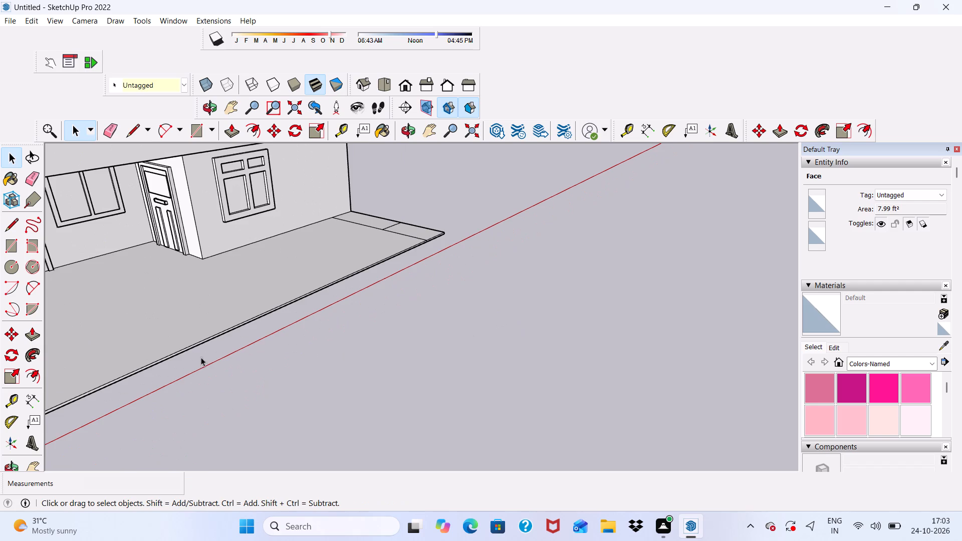
{"action": "middle_click_drag", "start_coordinate": [201, 357], "coordinate": [208, 363]}
{"action": "scroll", "coordinate": [215, 266], "scroll_direction": "down", "scroll_amount": 5}
{"action": "middle_click_drag", "start_coordinate": [295, 288], "coordinate": [63, 393]}
{"action": "scroll", "coordinate": [681, 217], "scroll_direction": "up", "scroll_amount": 2}
{"action": "scroll", "coordinate": [380, 101], "scroll_direction": "down", "scroll_amount": 1}
{"action": "scroll", "coordinate": [369, 152], "scroll_direction": "up", "scroll_amount": 5}
{"action": "scroll", "coordinate": [382, 165], "scroll_direction": "down", "scroll_amount": 2}
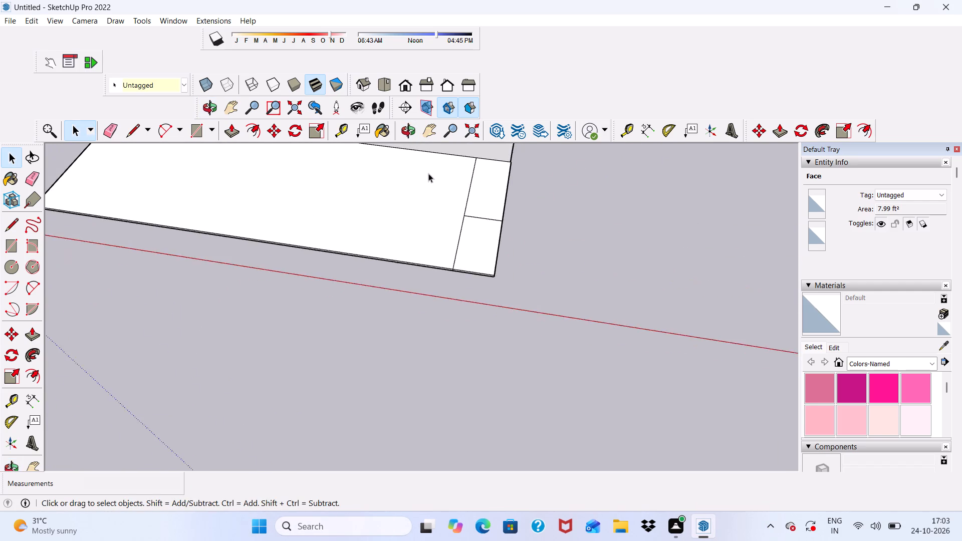
{"action": "scroll", "coordinate": [428, 173], "scroll_direction": "down", "scroll_amount": 4}
{"action": "left_click", "coordinate": [105, 132]}
{"action": "scroll", "coordinate": [414, 137], "scroll_direction": "up", "scroll_amount": 3}
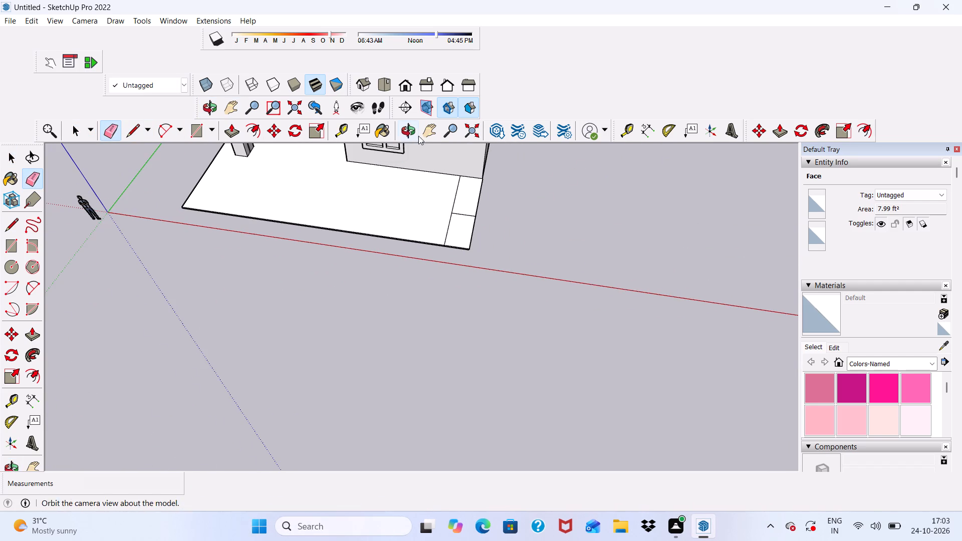
{"action": "scroll", "coordinate": [418, 136], "scroll_direction": "up", "scroll_amount": 2}
{"action": "scroll", "coordinate": [418, 136], "scroll_direction": "down", "scroll_amount": 1}
{"action": "scroll", "coordinate": [430, 156], "scroll_direction": "up", "scroll_amount": 3}
{"action": "left_click_drag", "start_coordinate": [458, 206], "coordinate": [467, 237]}
{"action": "left_click_drag", "start_coordinate": [467, 221], "coordinate": [446, 263]}
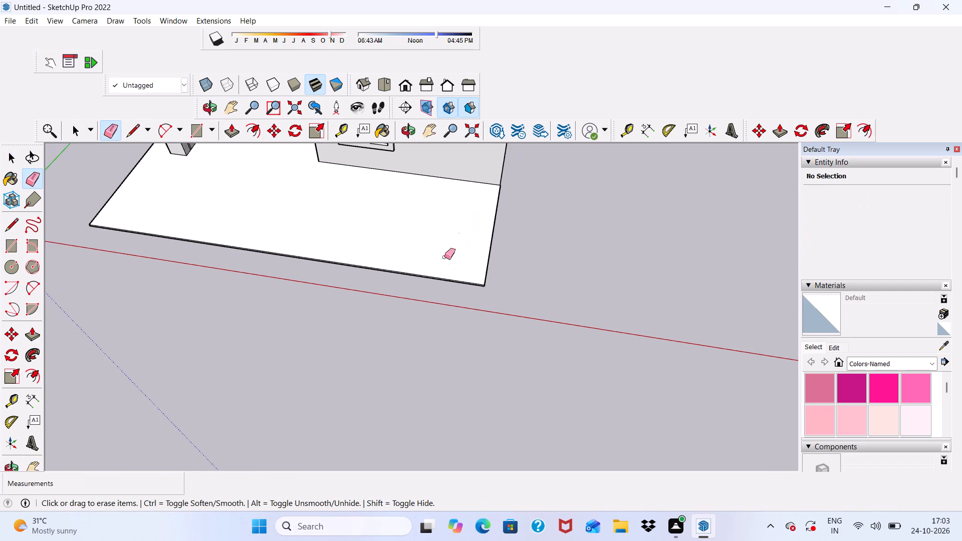
{"action": "scroll", "coordinate": [447, 214], "scroll_direction": "down", "scroll_amount": 11}
{"action": "scroll", "coordinate": [412, 225], "scroll_direction": "up", "scroll_amount": 10}
{"action": "key", "text": "space"}
Erase the two vertical lines running along the porch column's inner side face.
{"action": "left_click", "coordinate": [333, 199]}
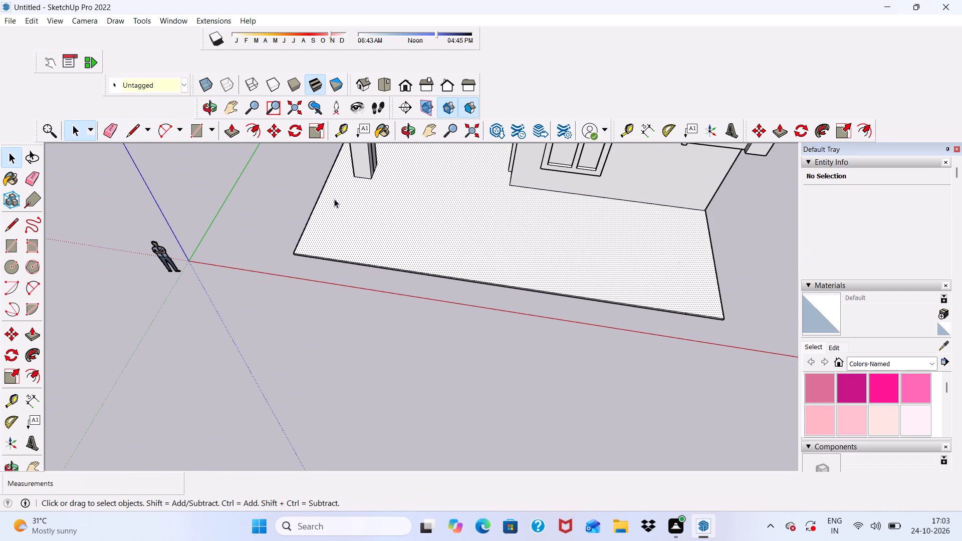
{"action": "scroll", "coordinate": [334, 199], "scroll_direction": "down", "scroll_amount": 8}
{"action": "middle_click_drag", "start_coordinate": [435, 202], "coordinate": [434, 122]}
{"action": "scroll", "coordinate": [432, 110], "scroll_direction": "up", "scroll_amount": 5}
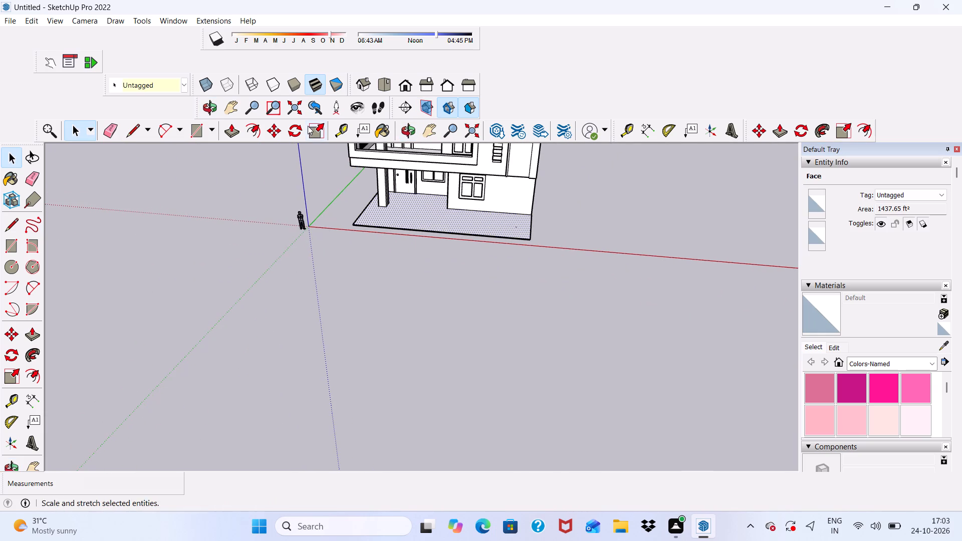
{"action": "scroll", "coordinate": [356, 171], "scroll_direction": "down", "scroll_amount": 1}
{"action": "middle_click_drag", "start_coordinate": [359, 176], "coordinate": [375, 115]}
{"action": "scroll", "coordinate": [381, 148], "scroll_direction": "up", "scroll_amount": 5}
{"action": "scroll", "coordinate": [363, 202], "scroll_direction": "up", "scroll_amount": 1}
{"action": "middle_click_drag", "start_coordinate": [367, 204], "coordinate": [405, 210]}
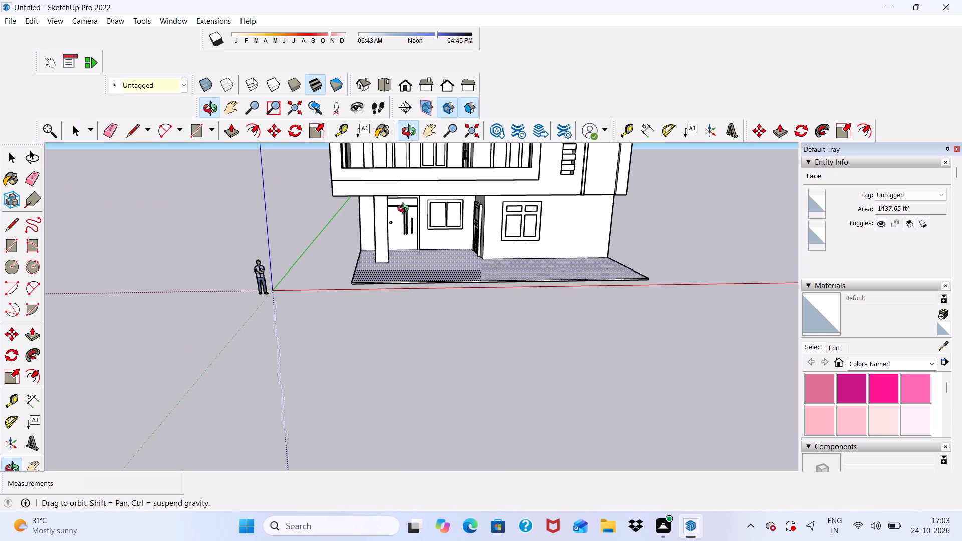
{"action": "middle_click_drag", "start_coordinate": [405, 210], "coordinate": [341, 193]}
{"action": "scroll", "coordinate": [374, 194], "scroll_direction": "up", "scroll_amount": 8}
{"action": "scroll", "coordinate": [344, 162], "scroll_direction": "down", "scroll_amount": 4}
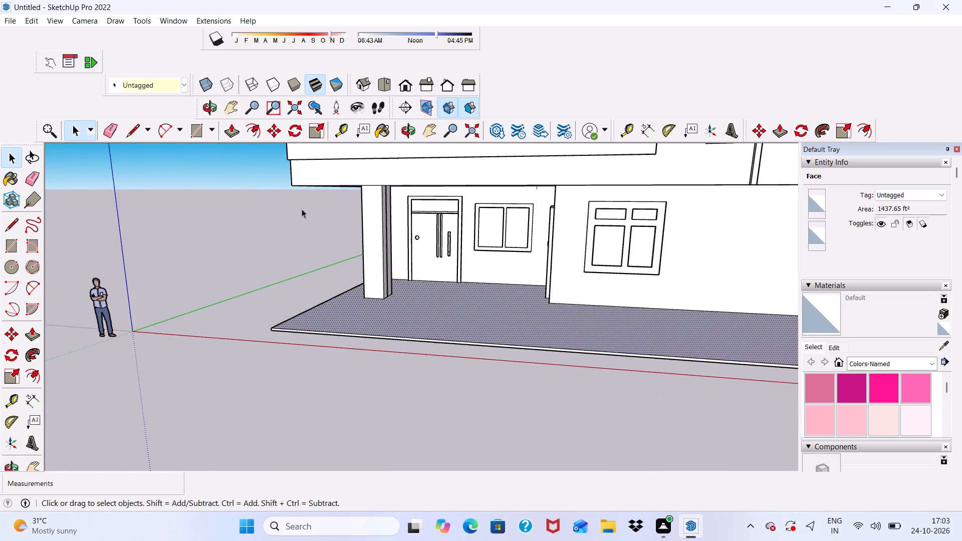
{"action": "middle_click_drag", "start_coordinate": [377, 199], "coordinate": [315, 287]}
{"action": "scroll", "coordinate": [259, 269], "scroll_direction": "up", "scroll_amount": 1}
{"action": "scroll", "coordinate": [253, 255], "scroll_direction": "down", "scroll_amount": 6}
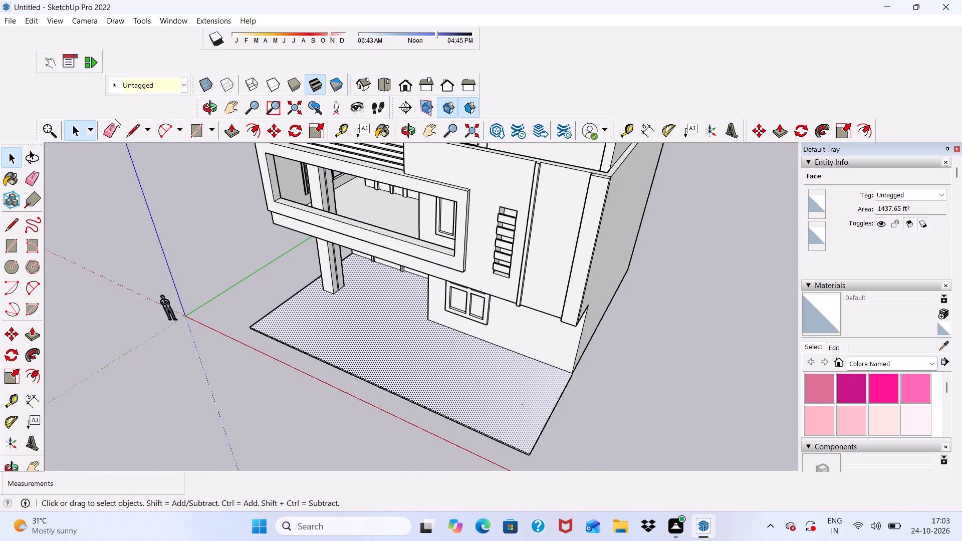
{"action": "left_click", "coordinate": [107, 125]}
{"action": "scroll", "coordinate": [339, 250], "scroll_direction": "up", "scroll_amount": 14}
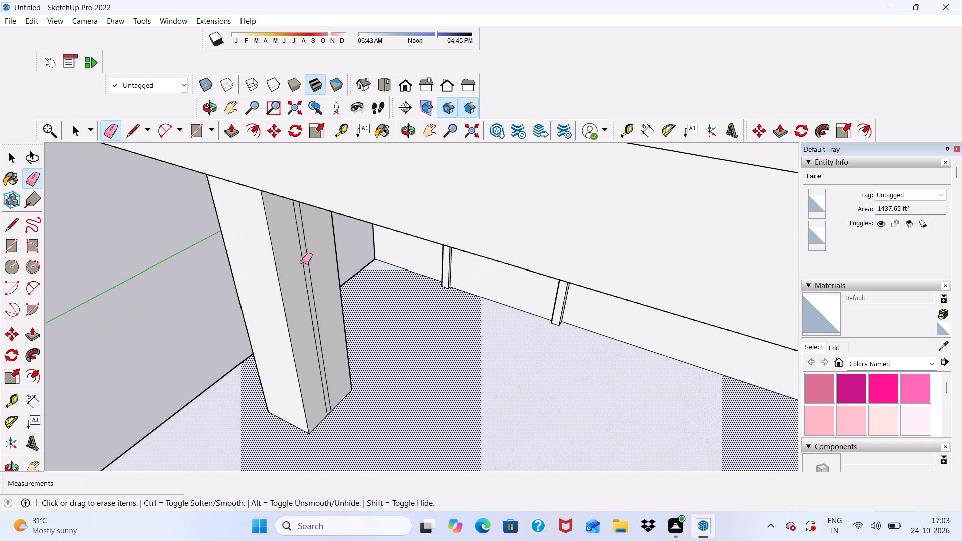
{"action": "left_click_drag", "start_coordinate": [302, 262], "coordinate": [321, 259]}
{"action": "scroll", "coordinate": [289, 256], "scroll_direction": "down", "scroll_amount": 17}
{"action": "scroll", "coordinate": [281, 183], "scroll_direction": "up", "scroll_amount": 3}
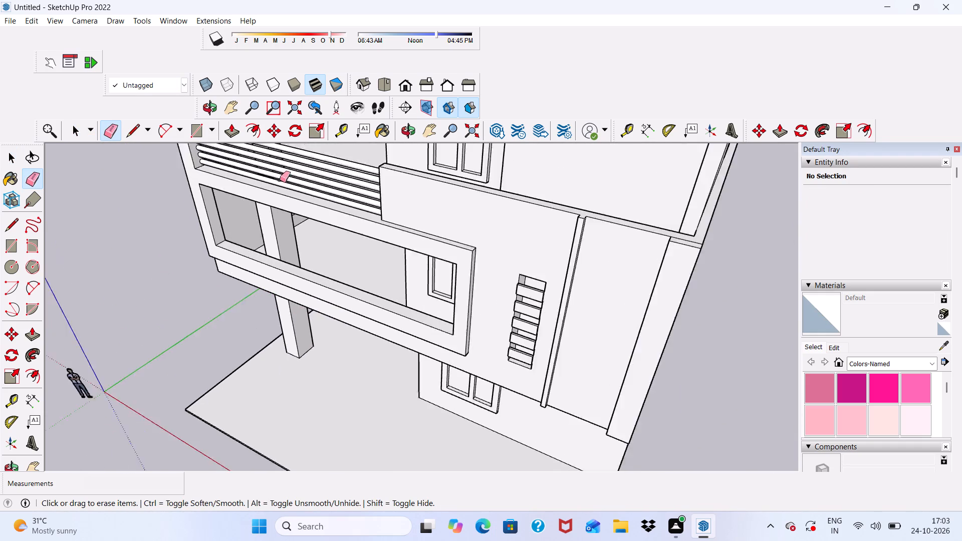
Offset the porch slab's top face outline inward 9" to mark the boundary wall thickness.
{"action": "scroll", "coordinate": [281, 196], "scroll_direction": "down", "scroll_amount": 11}
{"action": "middle_click_drag", "start_coordinate": [297, 257], "coordinate": [420, 131]}
{"action": "scroll", "coordinate": [420, 132], "scroll_direction": "up", "scroll_amount": 11}
{"action": "key", "text": "space"}
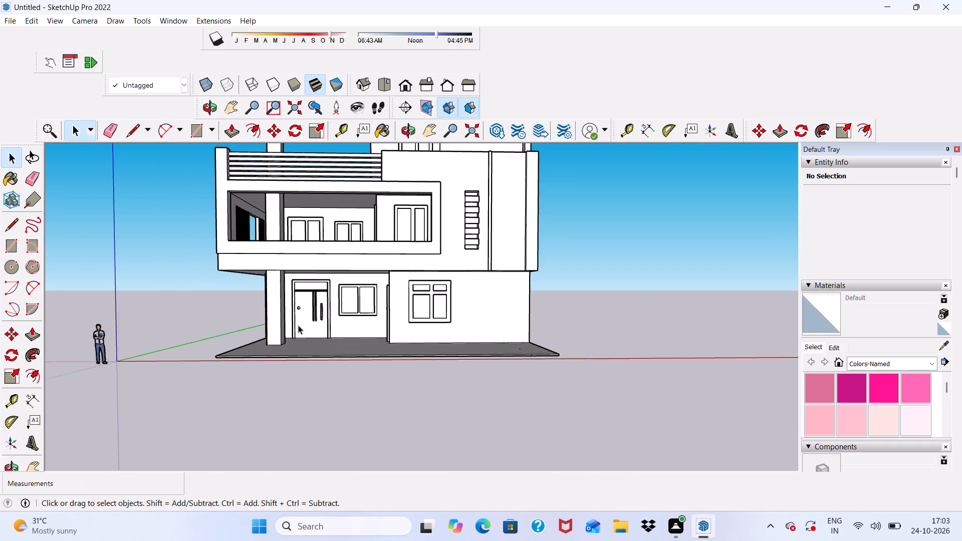
{"action": "scroll", "coordinate": [298, 325], "scroll_direction": "up", "scroll_amount": 3}
{"action": "middle_click_drag", "start_coordinate": [299, 325], "coordinate": [307, 372]}
{"action": "left_click", "coordinate": [256, 128]}
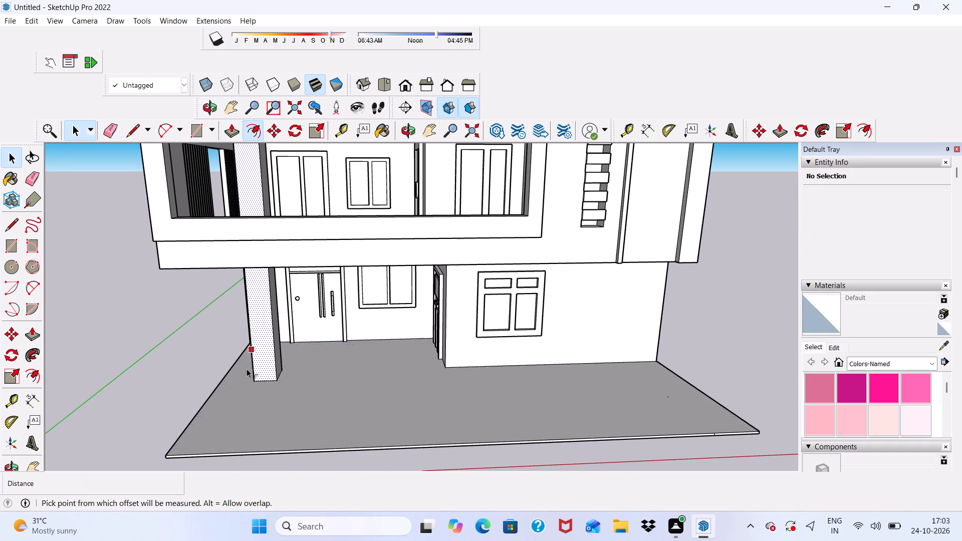
{"action": "left_click", "coordinate": [215, 408]}
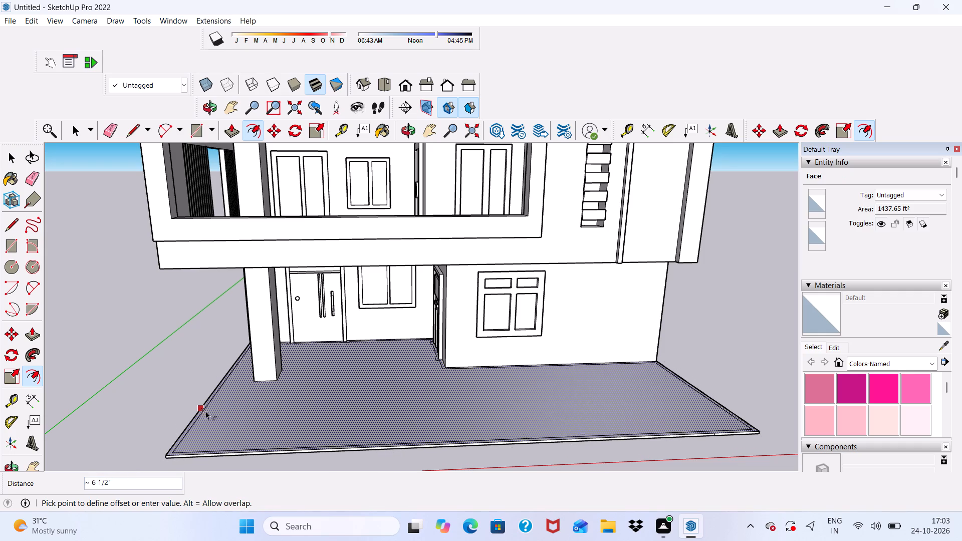
{"action": "key", "text": "9"}
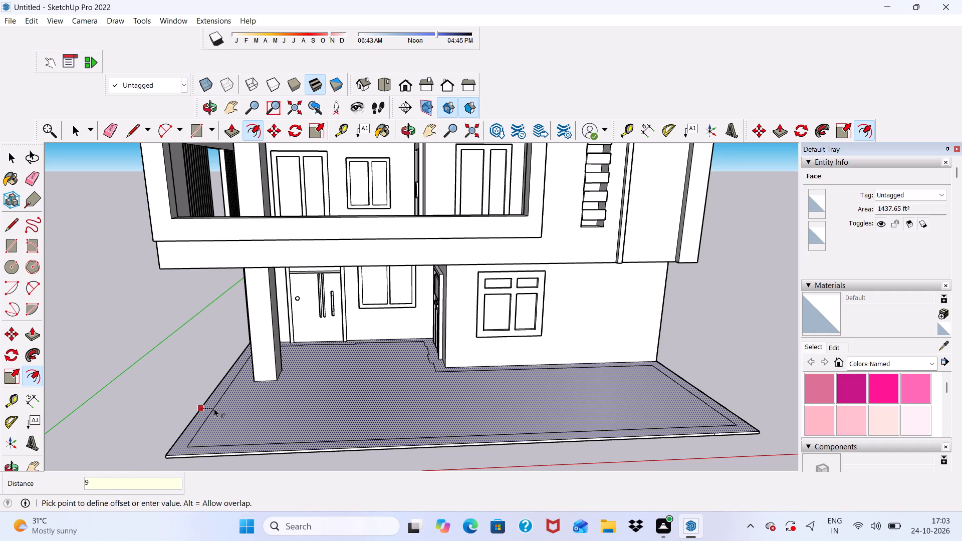
{"action": "key", "text": "shift+quotedbl"}
{"action": "key", "text": "Return"}
{"action": "key", "text": "space"}
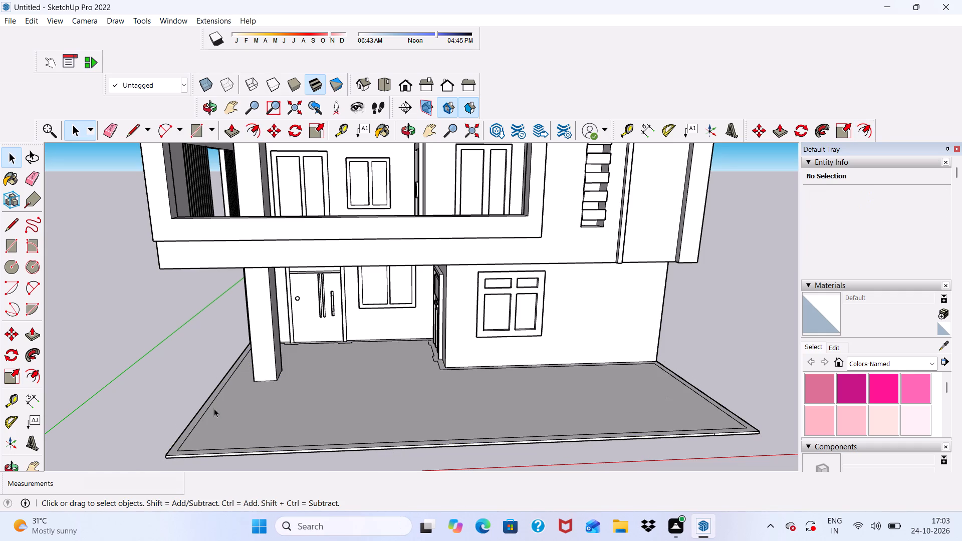
Draw a 9" line from the offset outline's corner to the house wall base, beside the door near the column.
{"action": "scroll", "coordinate": [248, 344], "scroll_direction": "down", "scroll_amount": 6}
{"action": "middle_click_drag", "start_coordinate": [256, 348], "coordinate": [262, 393]}
{"action": "scroll", "coordinate": [262, 393], "scroll_direction": "up", "scroll_amount": 6}
{"action": "scroll", "coordinate": [288, 340], "scroll_direction": "up", "scroll_amount": 2}
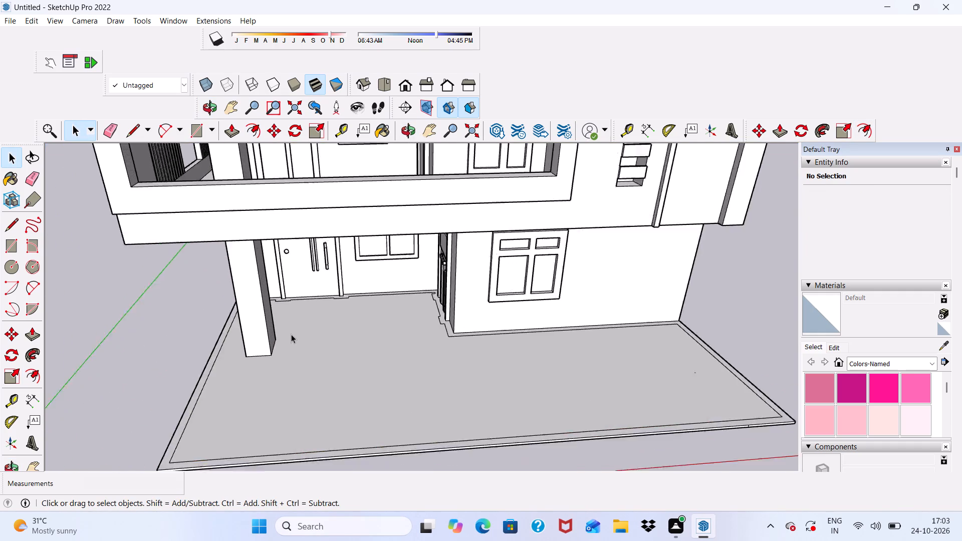
{"action": "scroll", "coordinate": [291, 334], "scroll_direction": "up", "scroll_amount": 3}
{"action": "scroll", "coordinate": [274, 293], "scroll_direction": "up", "scroll_amount": 5}
{"action": "scroll", "coordinate": [255, 287], "scroll_direction": "down", "scroll_amount": 3}
{"action": "middle_click_drag", "start_coordinate": [258, 291], "coordinate": [376, 286]}
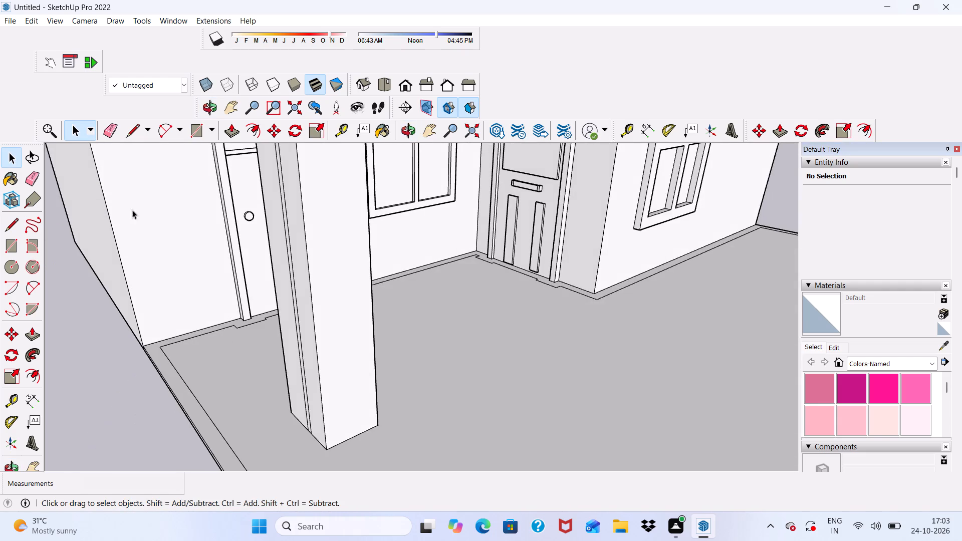
{"action": "left_click", "coordinate": [132, 133]}
{"action": "scroll", "coordinate": [115, 277], "scroll_direction": "up", "scroll_amount": 8}
{"action": "scroll", "coordinate": [169, 343], "scroll_direction": "down", "scroll_amount": 1}
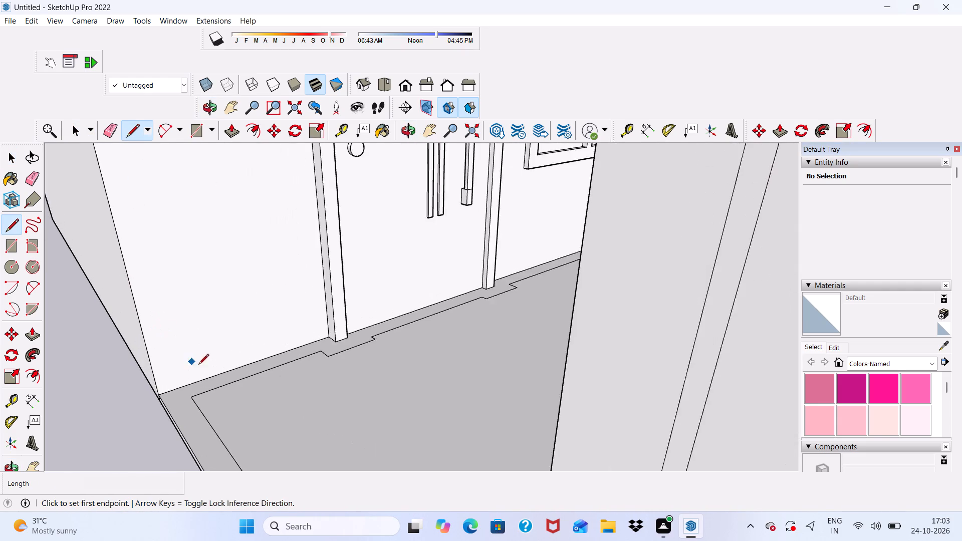
{"action": "scroll", "coordinate": [199, 366], "scroll_direction": "up", "scroll_amount": 1}
{"action": "left_click", "coordinate": [187, 399]}
{"action": "left_click", "coordinate": [179, 384]}
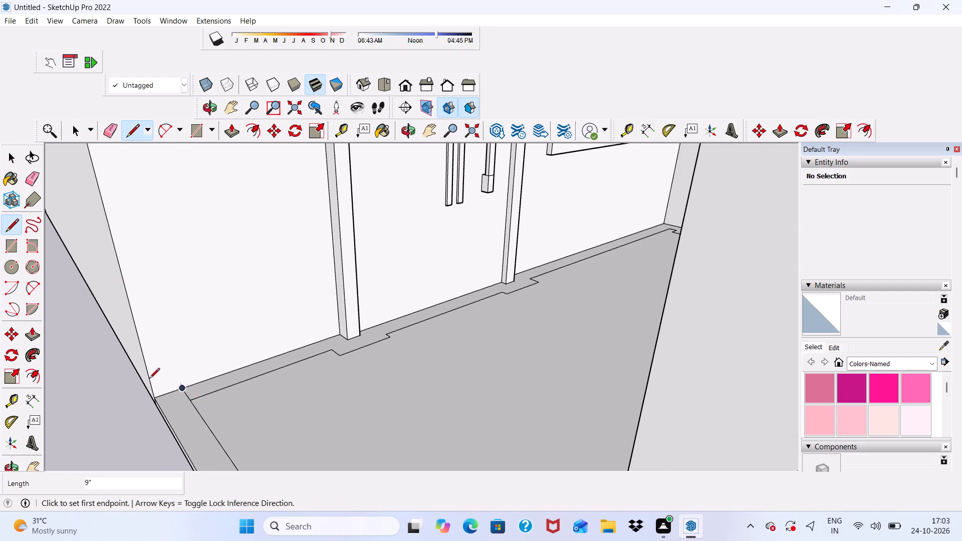
Draw a line about 9" long from the offset outline's corner to the house wall base, at the slab end away from the column.
{"action": "scroll", "coordinate": [118, 398], "scroll_direction": "down", "scroll_amount": 17}
{"action": "scroll", "coordinate": [687, 298], "scroll_direction": "up", "scroll_amount": 11}
{"action": "scroll", "coordinate": [687, 294], "scroll_direction": "down", "scroll_amount": 2}
{"action": "middle_click_drag", "start_coordinate": [687, 294], "coordinate": [598, 357]}
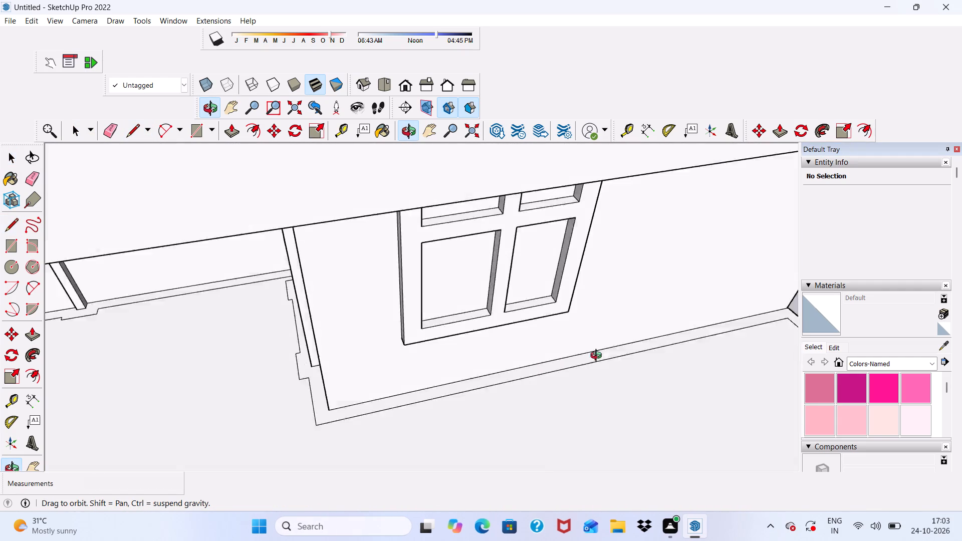
{"action": "middle_click_drag", "start_coordinate": [598, 357], "coordinate": [557, 358]}
{"action": "scroll", "coordinate": [562, 345], "scroll_direction": "up", "scroll_amount": 1}
{"action": "scroll", "coordinate": [564, 338], "scroll_direction": "down", "scroll_amount": 9}
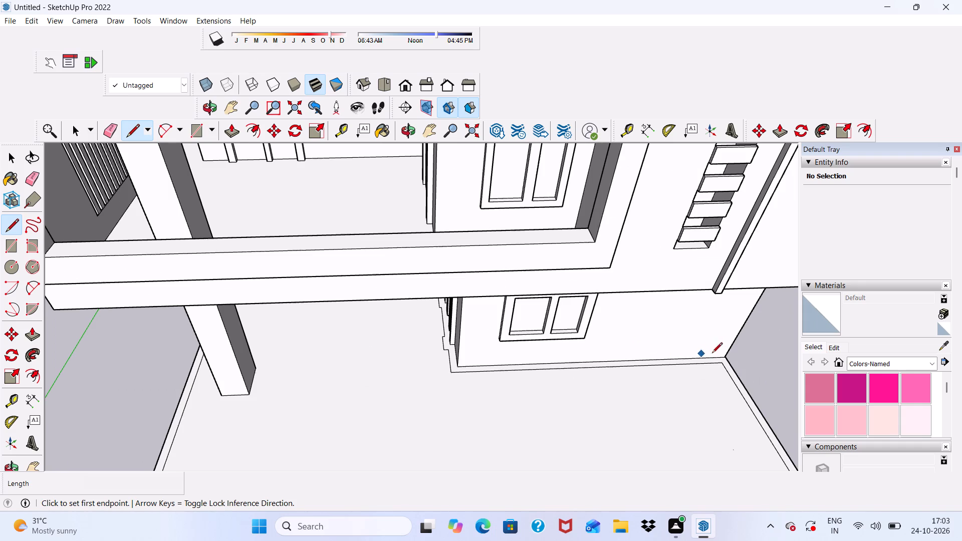
{"action": "scroll", "coordinate": [725, 357], "scroll_direction": "up", "scroll_amount": 15}
{"action": "scroll", "coordinate": [710, 368], "scroll_direction": "up", "scroll_amount": 10}
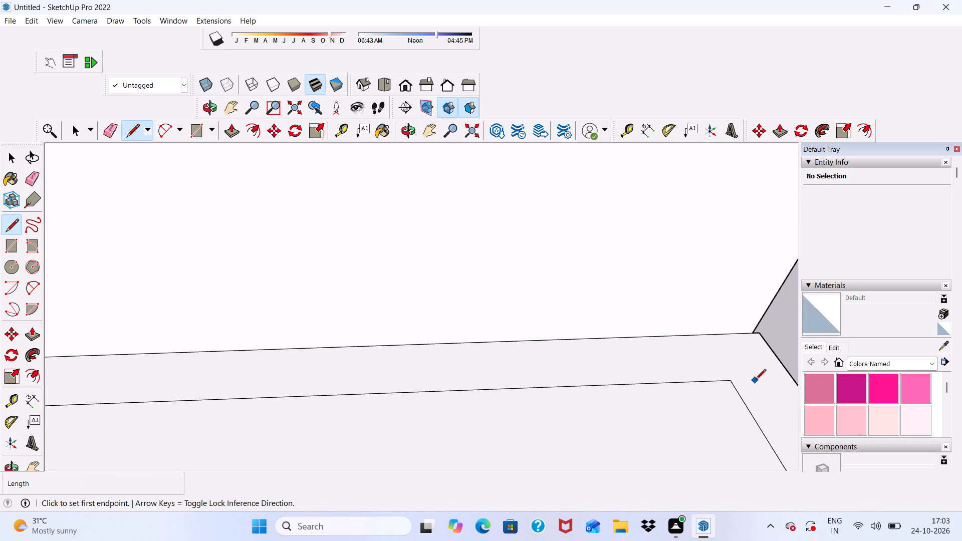
{"action": "scroll", "coordinate": [756, 380], "scroll_direction": "up", "scroll_amount": 2}
{"action": "left_click", "coordinate": [720, 381]}
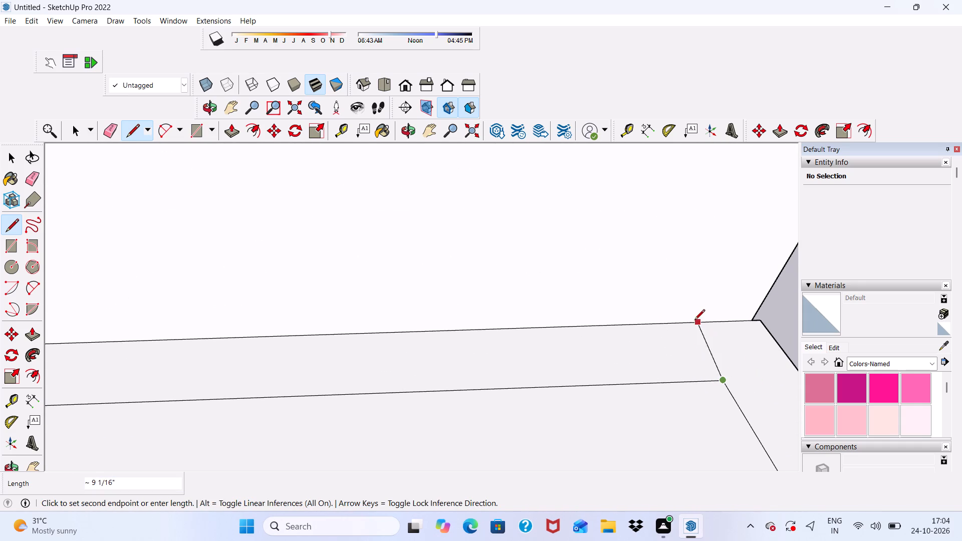
{"action": "left_click", "coordinate": [693, 319]}
{"action": "scroll", "coordinate": [664, 319], "scroll_direction": "down", "scroll_amount": 4}
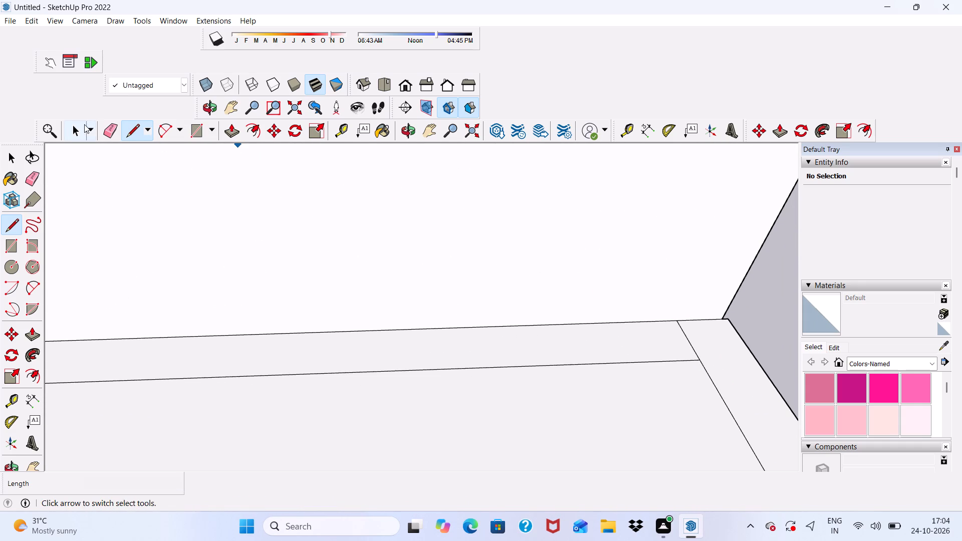
Erase the offset line running along the base of the projecting window wall.
{"action": "left_click", "coordinate": [106, 126]}
{"action": "scroll", "coordinate": [191, 318], "scroll_direction": "down", "scroll_amount": 1}
{"action": "left_click_drag", "start_coordinate": [216, 359], "coordinate": [222, 381]}
{"action": "scroll", "coordinate": [221, 362], "scroll_direction": "down", "scroll_amount": 5}
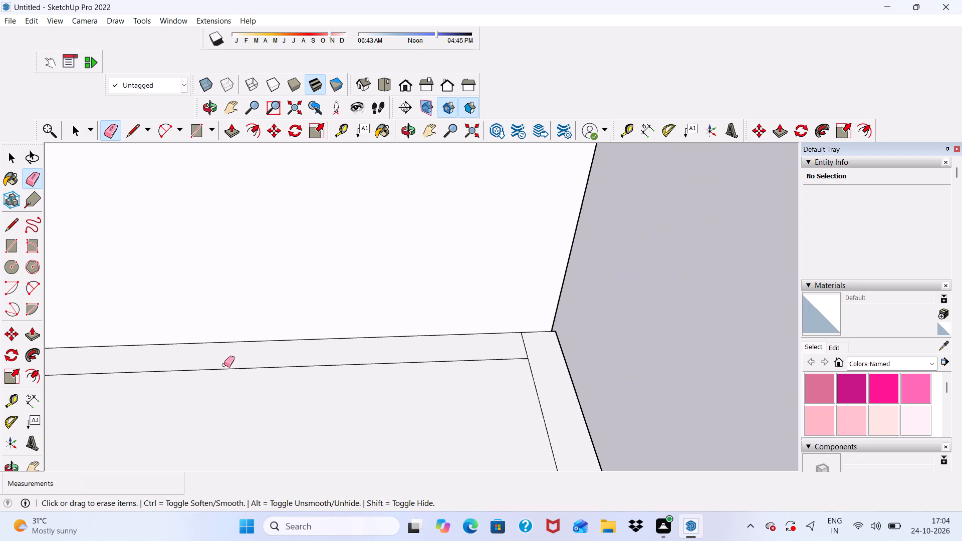
{"action": "left_click_drag", "start_coordinate": [227, 361], "coordinate": [232, 372]}
{"action": "scroll", "coordinate": [231, 361], "scroll_direction": "down", "scroll_amount": 6}
{"action": "scroll", "coordinate": [287, 354], "scroll_direction": "up", "scroll_amount": 5}
{"action": "left_click_drag", "start_coordinate": [305, 356], "coordinate": [317, 376]}
{"action": "left_click_drag", "start_coordinate": [271, 366], "coordinate": [272, 369]}
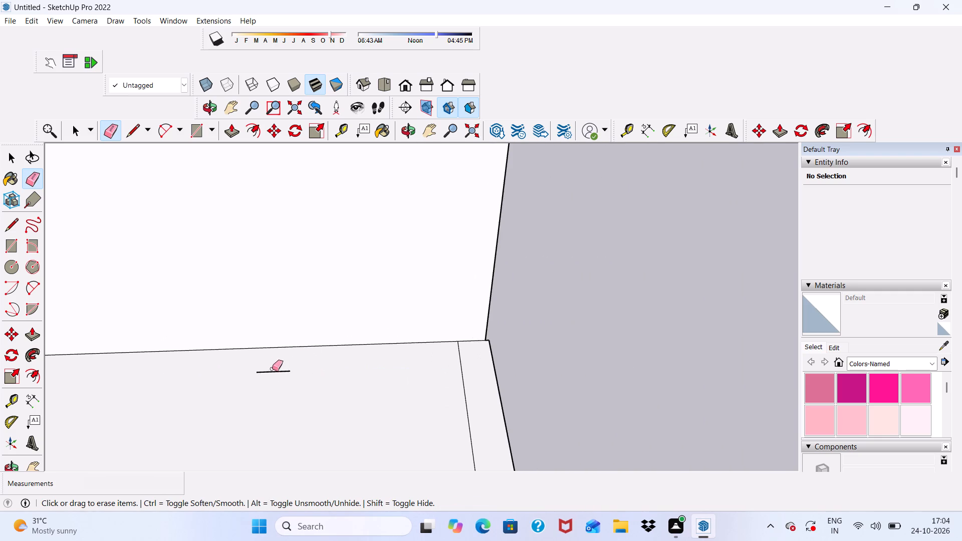
{"action": "left_click_drag", "start_coordinate": [272, 369], "coordinate": [278, 379]}
{"action": "left_click_drag", "start_coordinate": [292, 372], "coordinate": [300, 368]}
Erase the stepped offset outline segments around the recessed panelled door and its return wall.
{"action": "scroll", "coordinate": [289, 360], "scroll_direction": "down", "scroll_amount": 20}
{"action": "scroll", "coordinate": [289, 360], "scroll_direction": "down", "scroll_amount": 1}
{"action": "scroll", "coordinate": [272, 353], "scroll_direction": "up", "scroll_amount": 3}
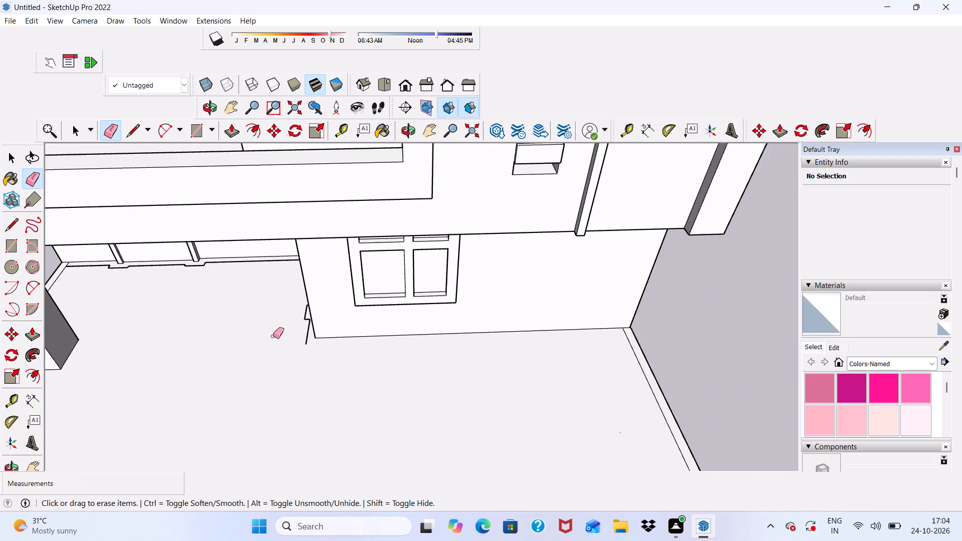
{"action": "scroll", "coordinate": [273, 336], "scroll_direction": "up", "scroll_amount": 17}
{"action": "scroll", "coordinate": [318, 279], "scroll_direction": "down", "scroll_amount": 3}
{"action": "scroll", "coordinate": [319, 278], "scroll_direction": "up", "scroll_amount": 1}
{"action": "middle_click_drag", "start_coordinate": [320, 278], "coordinate": [364, 252]}
{"action": "scroll", "coordinate": [349, 256], "scroll_direction": "up", "scroll_amount": 3}
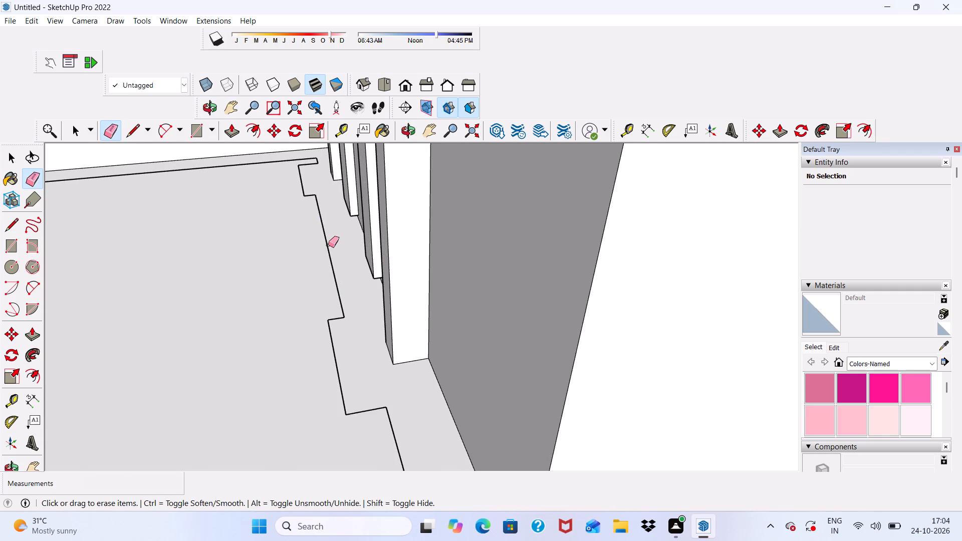
{"action": "left_click_drag", "start_coordinate": [329, 247], "coordinate": [330, 284]}
{"action": "left_click_drag", "start_coordinate": [329, 320], "coordinate": [337, 359]}
{"action": "left_click_drag", "start_coordinate": [352, 363], "coordinate": [387, 413]}
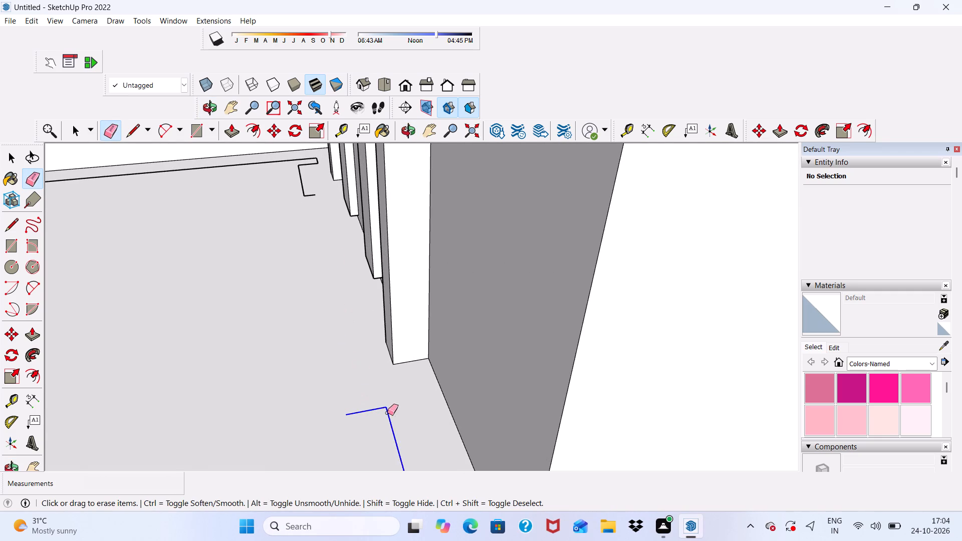
{"action": "left_click_drag", "start_coordinate": [387, 413], "coordinate": [391, 439]}
{"action": "scroll", "coordinate": [362, 301], "scroll_direction": "down", "scroll_amount": 6}
{"action": "scroll", "coordinate": [312, 232], "scroll_direction": "up", "scroll_amount": 6}
{"action": "left_click_drag", "start_coordinate": [330, 180], "coordinate": [328, 206]}
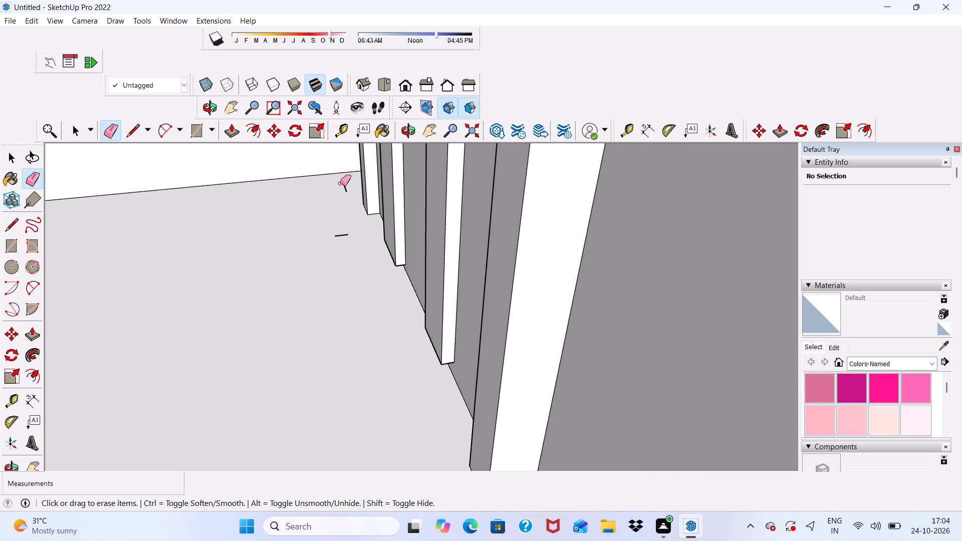
{"action": "left_click_drag", "start_coordinate": [342, 182], "coordinate": [340, 225]}
{"action": "left_click_drag", "start_coordinate": [340, 224], "coordinate": [340, 270]}
Erase the remaining offset segments along the house wall base, around the frame of the door near the column.
{"action": "scroll", "coordinate": [341, 232], "scroll_direction": "down", "scroll_amount": 16}
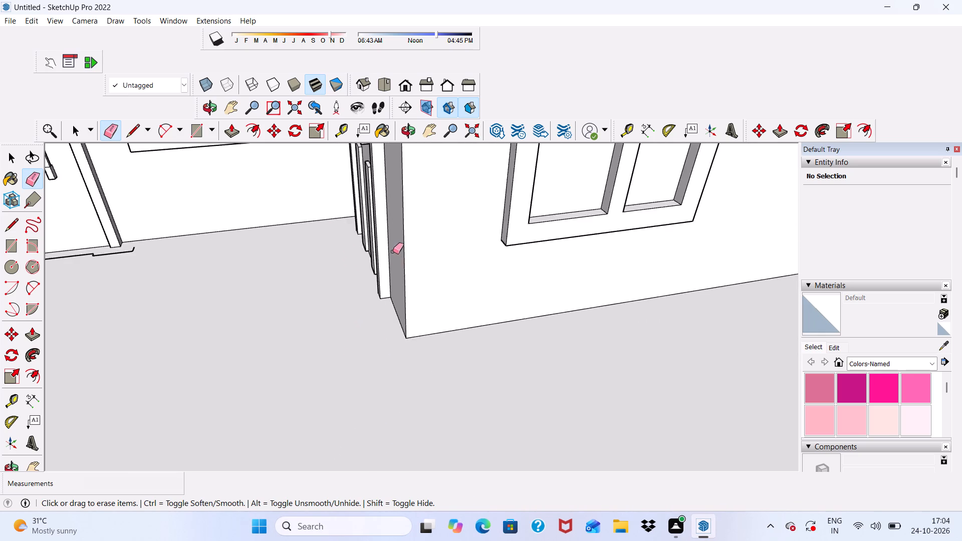
{"action": "scroll", "coordinate": [393, 251], "scroll_direction": "down", "scroll_amount": 4}
{"action": "scroll", "coordinate": [279, 280], "scroll_direction": "up", "scroll_amount": 10}
{"action": "left_click_drag", "start_coordinate": [235, 240], "coordinate": [223, 264]}
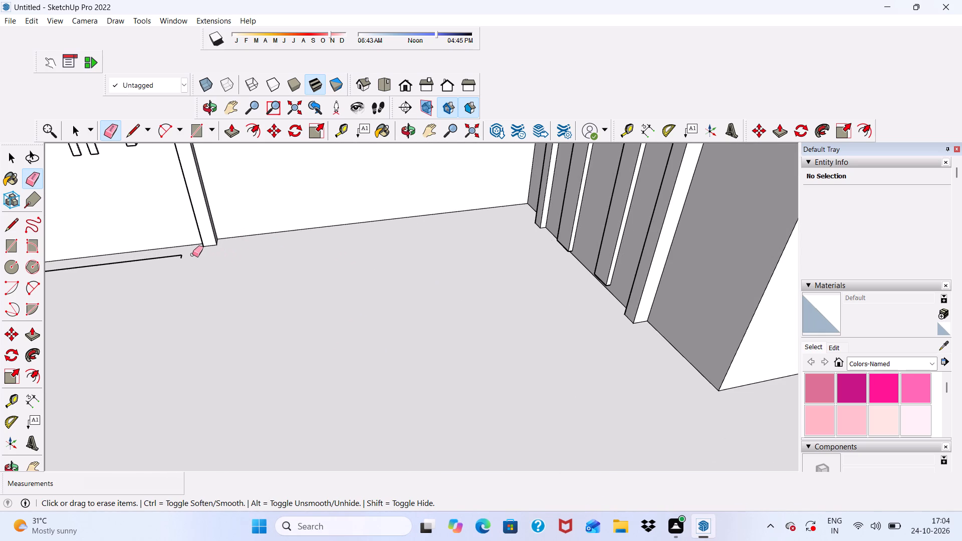
{"action": "left_click_drag", "start_coordinate": [192, 254], "coordinate": [155, 256]}
{"action": "scroll", "coordinate": [155, 256], "scroll_direction": "down", "scroll_amount": 18}
{"action": "scroll", "coordinate": [283, 296], "scroll_direction": "up", "scroll_amount": 5}
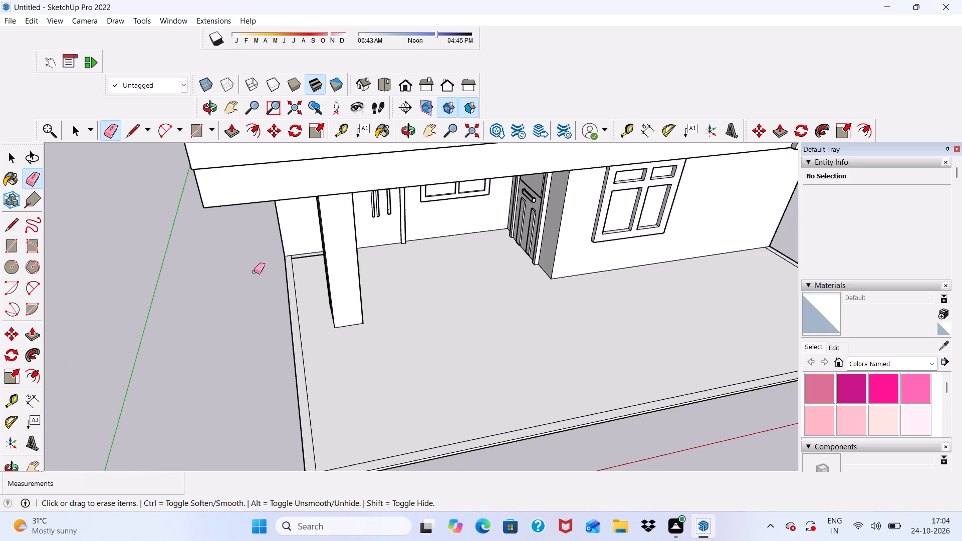
{"action": "scroll", "coordinate": [254, 272], "scroll_direction": "up", "scroll_amount": 16}
{"action": "left_click", "coordinate": [286, 291]}
{"action": "left_click_drag", "start_coordinate": [304, 293], "coordinate": [305, 298]}
{"action": "left_click_drag", "start_coordinate": [428, 282], "coordinate": [471, 287]}
{"action": "left_click", "coordinate": [504, 280]}
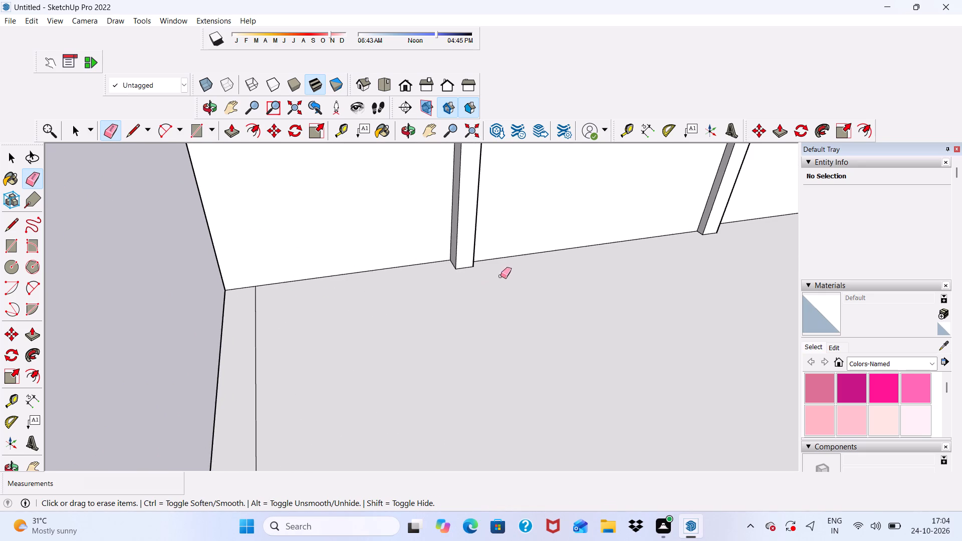
Erase the two vertical lines running along the porch column's side face.
{"action": "scroll", "coordinate": [475, 277], "scroll_direction": "down", "scroll_amount": 15}
{"action": "middle_click_drag", "start_coordinate": [319, 309], "coordinate": [451, 265]}
{"action": "scroll", "coordinate": [445, 265], "scroll_direction": "up", "scroll_amount": 5}
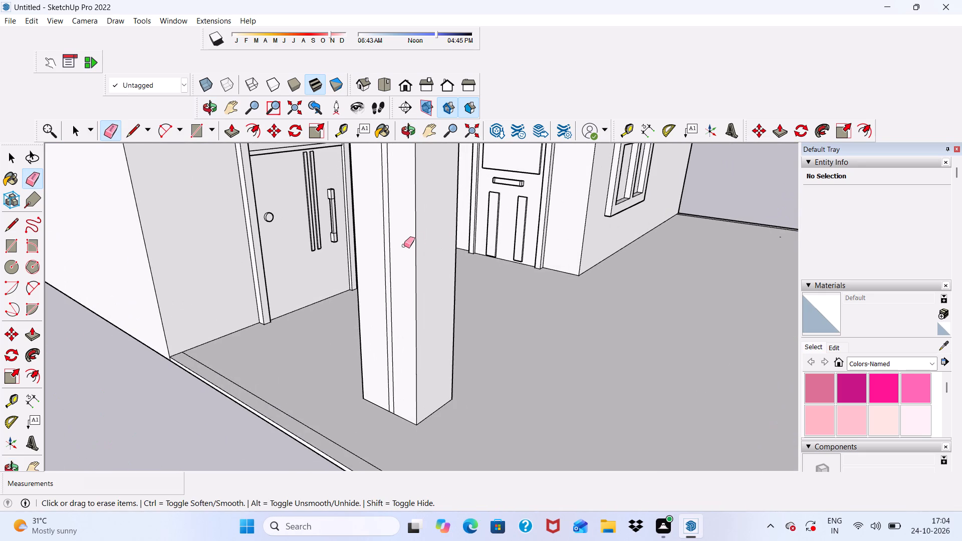
{"action": "left_click_drag", "start_coordinate": [404, 245], "coordinate": [367, 261]}
{"action": "left_click_drag", "start_coordinate": [386, 250], "coordinate": [396, 262]}
Examine the porch slab, its boundary strip and the column from outside and above.
{"action": "scroll", "coordinate": [356, 259], "scroll_direction": "down", "scroll_amount": 10}
{"action": "middle_click_drag", "start_coordinate": [416, 280], "coordinate": [401, 287]}
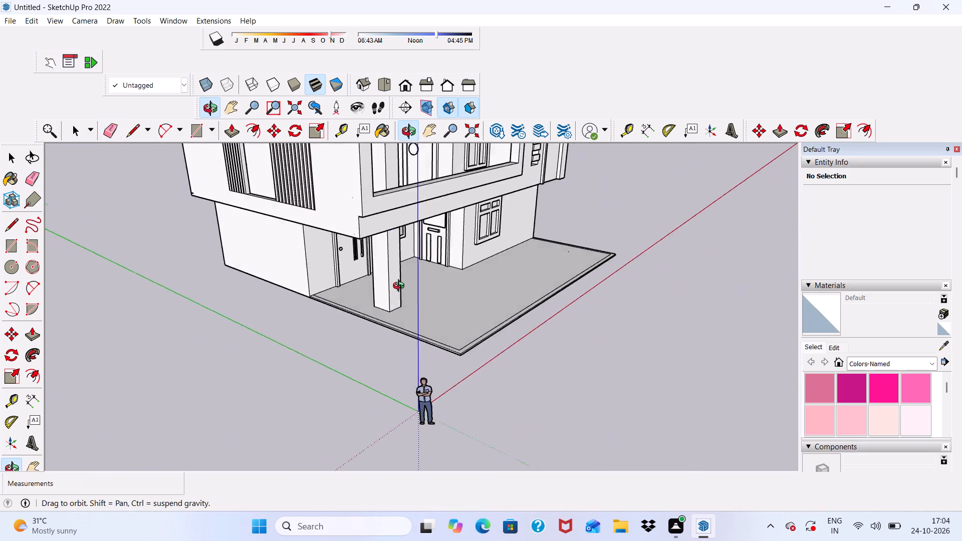
{"action": "middle_click_drag", "start_coordinate": [401, 287], "coordinate": [363, 382]}
{"action": "scroll", "coordinate": [371, 285], "scroll_direction": "down", "scroll_amount": 3}
{"action": "scroll", "coordinate": [393, 243], "scroll_direction": "up", "scroll_amount": 5}
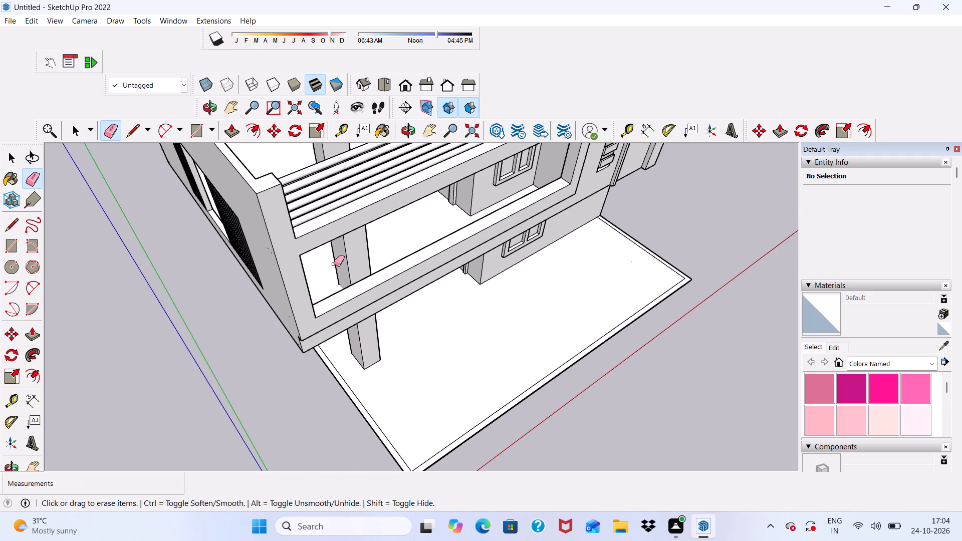
{"action": "middle_click_drag", "start_coordinate": [377, 217], "coordinate": [400, 183]}
{"action": "scroll", "coordinate": [395, 193], "scroll_direction": "down", "scroll_amount": 9}
{"action": "scroll", "coordinate": [384, 254], "scroll_direction": "up", "scroll_amount": 11}
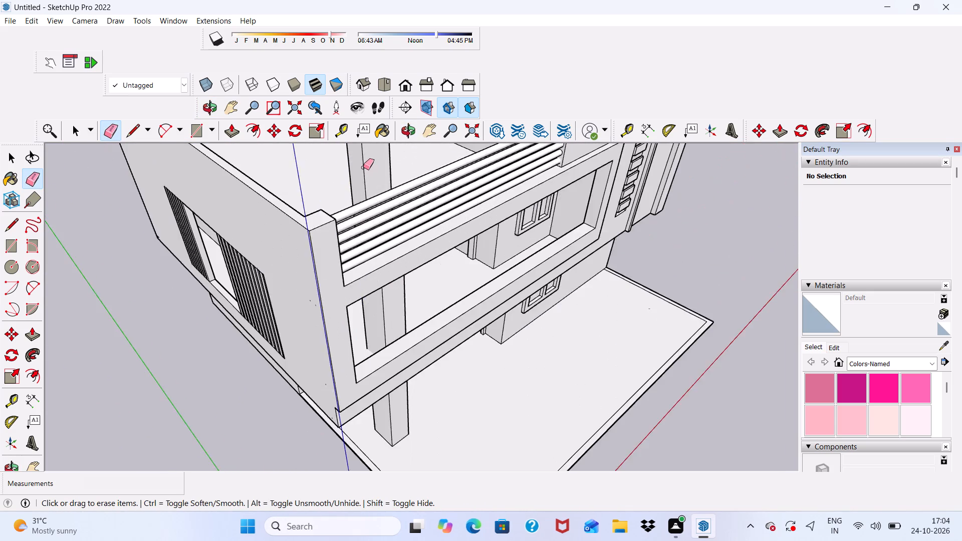
{"action": "scroll", "coordinate": [363, 171], "scroll_direction": "down", "scroll_amount": 2}
{"action": "middle_click_drag", "start_coordinate": [376, 309], "coordinate": [149, 156]}
Push/Pull the 9" boundary strip on the porch slab upward 7' to form the boundary walls.
{"action": "key", "text": "space"}
{"action": "scroll", "coordinate": [273, 341], "scroll_direction": "up", "scroll_amount": 5}
{"action": "scroll", "coordinate": [276, 346], "scroll_direction": "down", "scroll_amount": 1}
{"action": "middle_click_drag", "start_coordinate": [276, 345], "coordinate": [336, 411]}
{"action": "scroll", "coordinate": [396, 368], "scroll_direction": "up", "scroll_amount": 1}
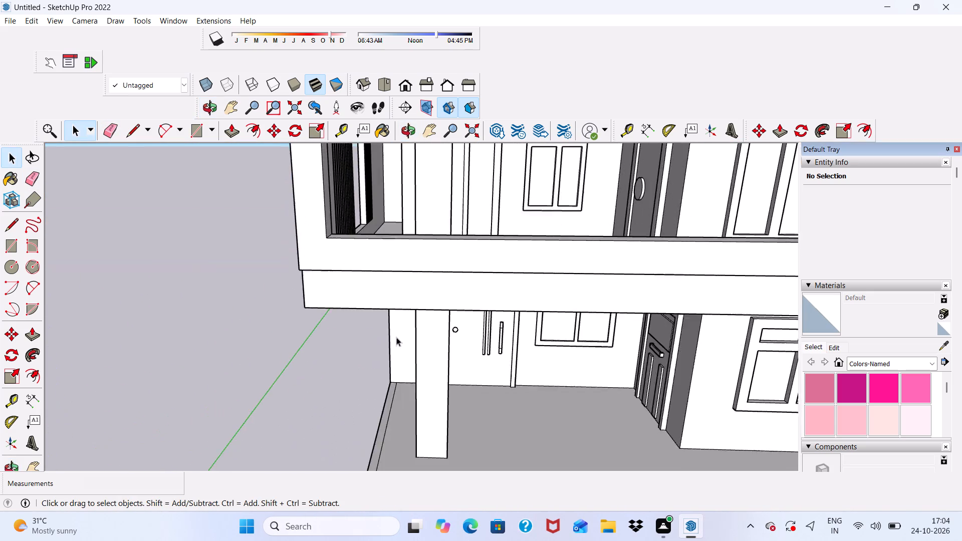
{"action": "scroll", "coordinate": [361, 315], "scroll_direction": "down", "scroll_amount": 10}
{"action": "middle_click_drag", "start_coordinate": [433, 386], "coordinate": [410, 452]}
{"action": "scroll", "coordinate": [410, 452], "scroll_direction": "up", "scroll_amount": 11}
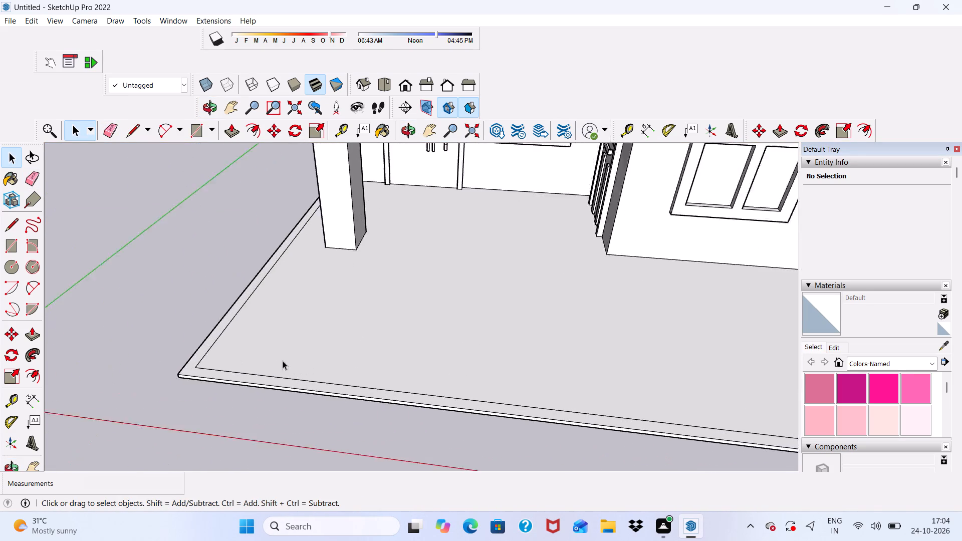
{"action": "scroll", "coordinate": [283, 361], "scroll_direction": "up", "scroll_amount": 11}
{"action": "scroll", "coordinate": [206, 392], "scroll_direction": "down", "scroll_amount": 1}
{"action": "left_click", "coordinate": [206, 392]}
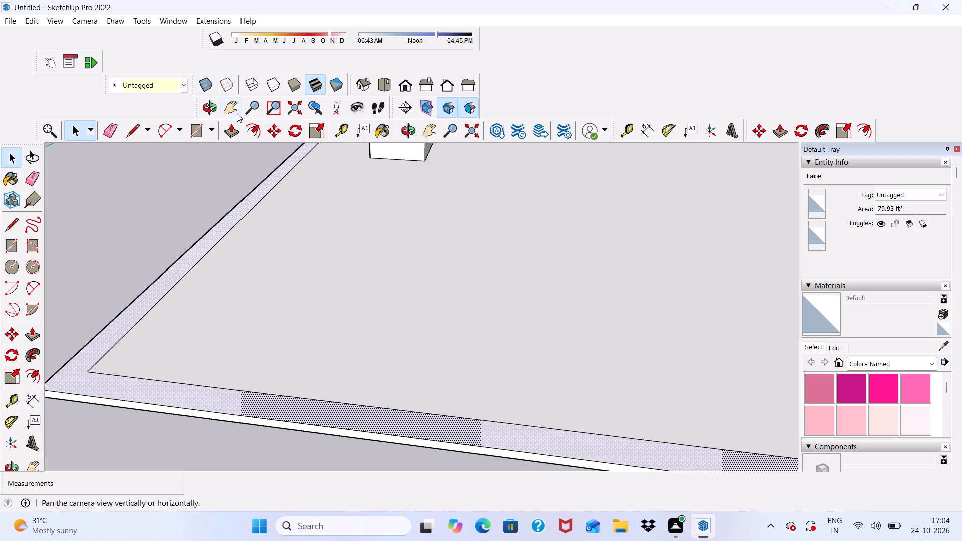
{"action": "left_click", "coordinate": [225, 131]}
{"action": "left_click", "coordinate": [125, 382]}
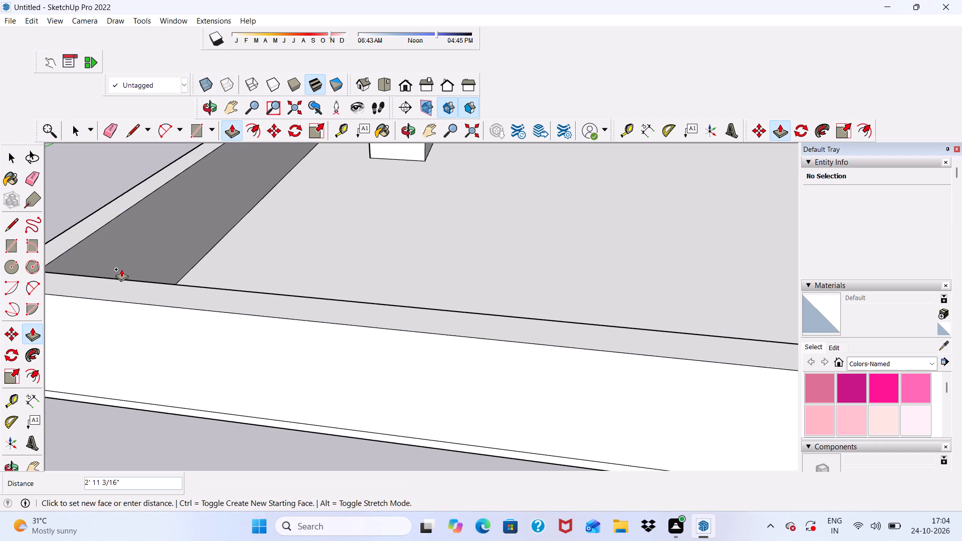
{"action": "key", "text": "7"}
{"action": "key", "text": "apostrophe"}
{"action": "key", "text": "Return"}
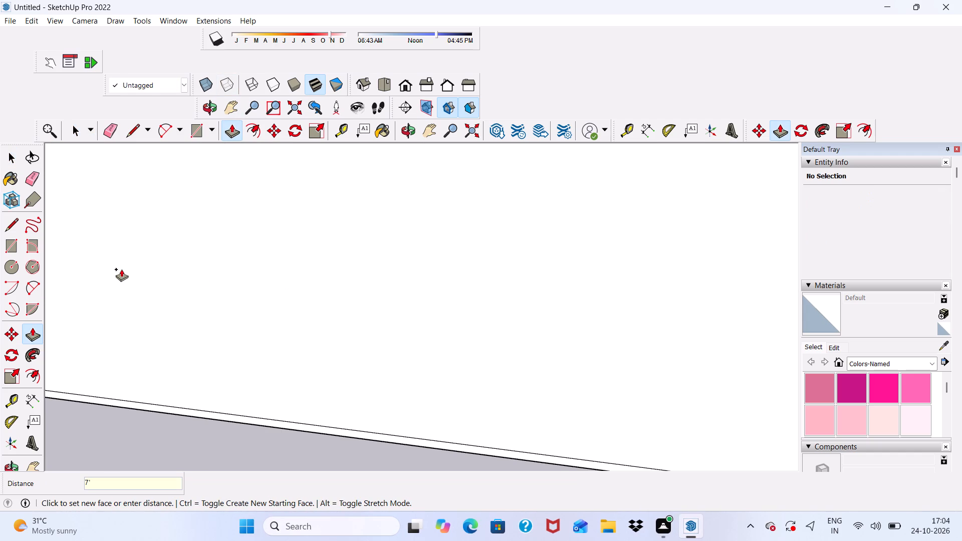
{"action": "key", "text": "space"}
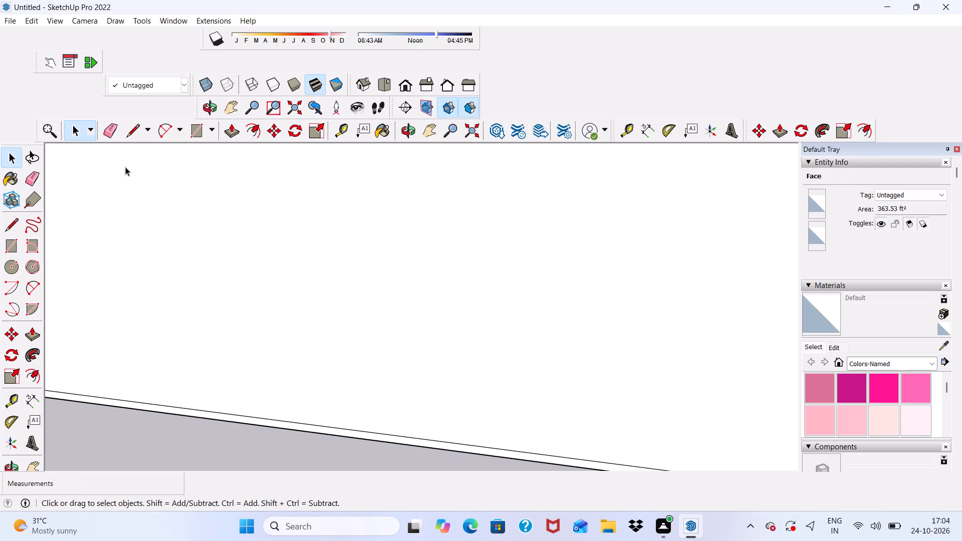
Erase the long seam line between slab and wall along the base of the front boundary wall's outer face.
{"action": "left_click", "coordinate": [109, 130]}
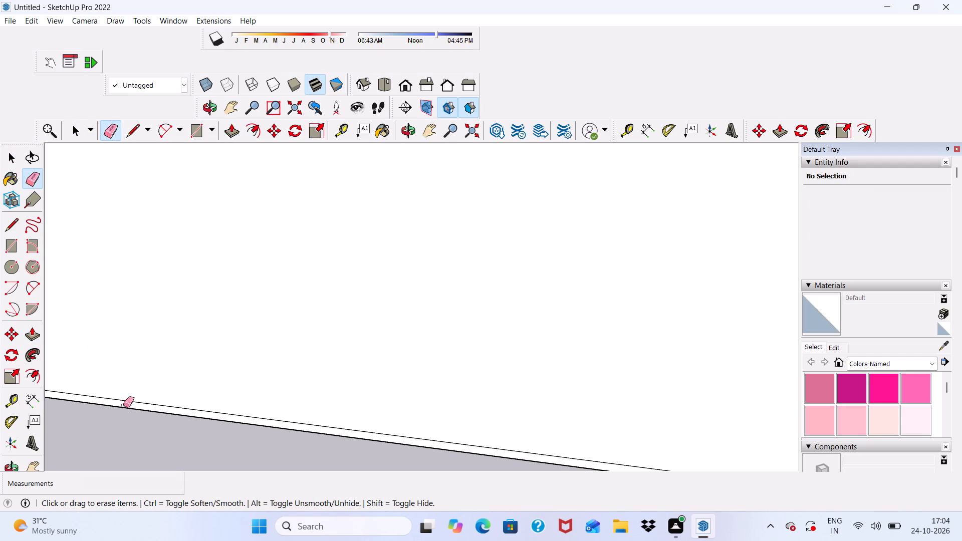
{"action": "left_click", "coordinate": [126, 399]}
{"action": "scroll", "coordinate": [120, 391], "scroll_direction": "down", "scroll_amount": 1}
{"action": "scroll", "coordinate": [151, 317], "scroll_direction": "down", "scroll_amount": 11}
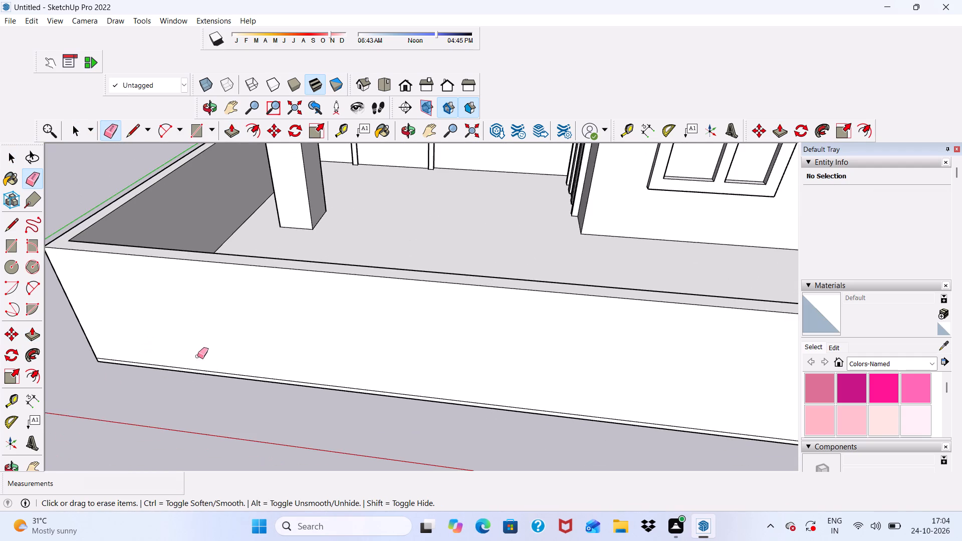
{"action": "scroll", "coordinate": [197, 356], "scroll_direction": "down", "scroll_amount": 1}
{"action": "middle_click_drag", "start_coordinate": [199, 358], "coordinate": [202, 335]}
{"action": "scroll", "coordinate": [202, 333], "scroll_direction": "up", "scroll_amount": 10}
{"action": "left_click", "coordinate": [189, 342]}
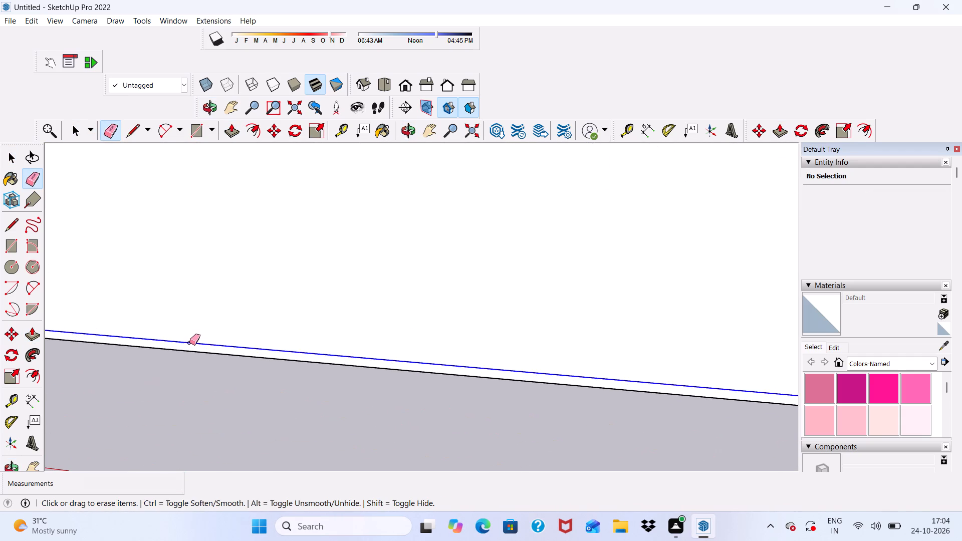
{"action": "scroll", "coordinate": [186, 343], "scroll_direction": "down", "scroll_amount": 6}
{"action": "scroll", "coordinate": [80, 332], "scroll_direction": "down", "scroll_amount": 11}
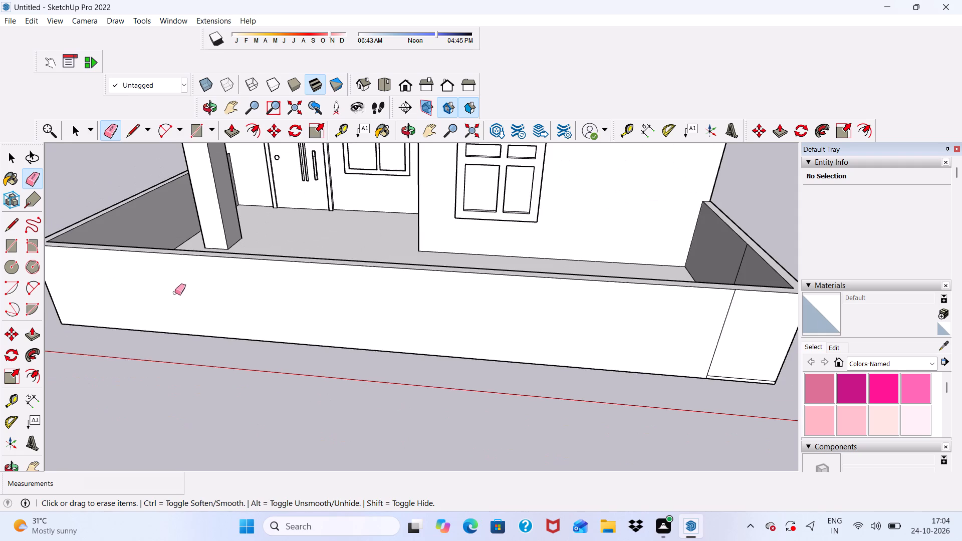
Erase the vertical seam and the leftover base seam pieces on the front boundary wall's outer face, near the corner away from the column.
{"action": "scroll", "coordinate": [175, 293], "scroll_direction": "down", "scroll_amount": 3}
{"action": "scroll", "coordinate": [607, 295], "scroll_direction": "up", "scroll_amount": 10}
{"action": "scroll", "coordinate": [499, 334], "scroll_direction": "up", "scroll_amount": 4}
{"action": "left_click_drag", "start_coordinate": [549, 364], "coordinate": [551, 368]}
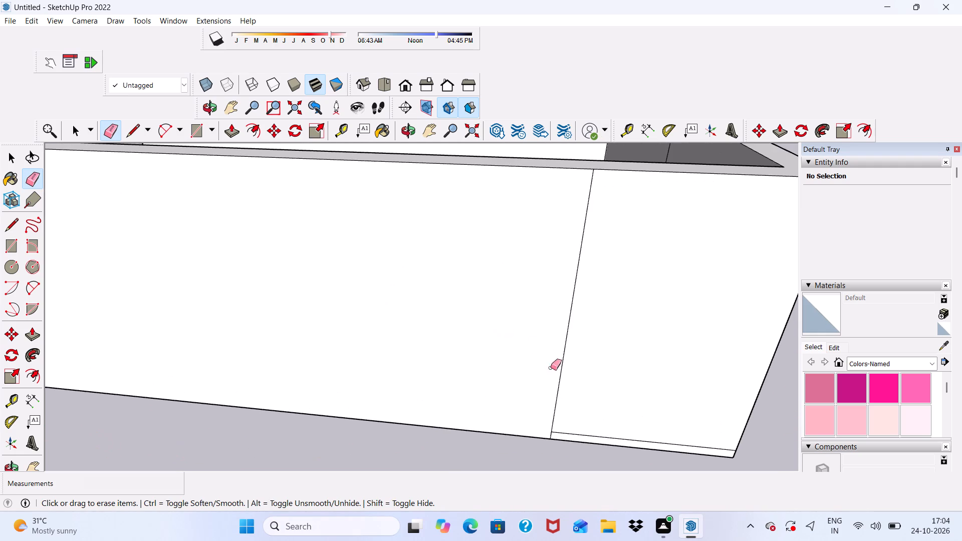
{"action": "left_click_drag", "start_coordinate": [551, 368], "coordinate": [566, 394]}
{"action": "scroll", "coordinate": [471, 383], "scroll_direction": "down", "scroll_amount": 5}
{"action": "scroll", "coordinate": [672, 417], "scroll_direction": "up", "scroll_amount": 15}
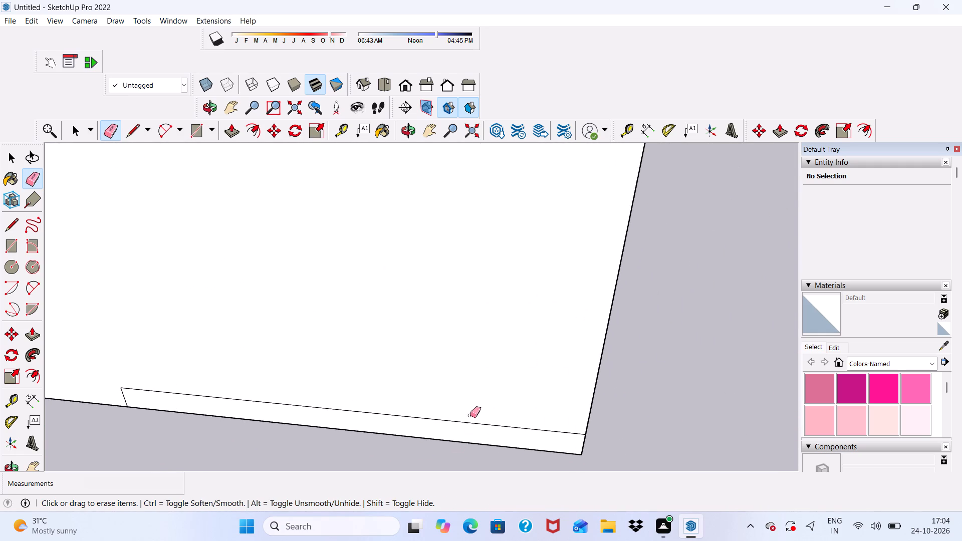
{"action": "left_click_drag", "start_coordinate": [470, 414], "coordinate": [471, 424]}
{"action": "scroll", "coordinate": [1, 371], "scroll_direction": "up", "scroll_amount": 4}
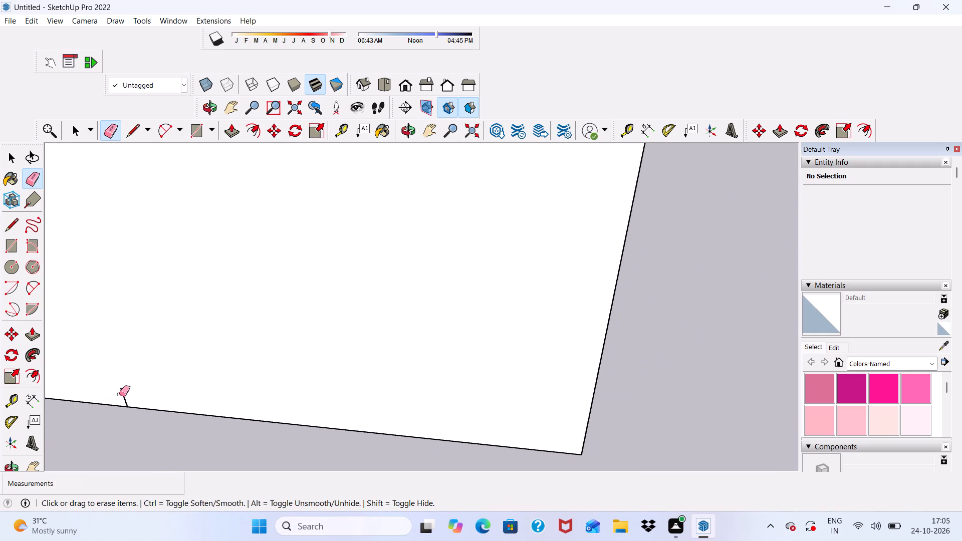
{"action": "left_click_drag", "start_coordinate": [120, 394], "coordinate": [124, 393]}
Erase the base seam near the front corner and the vertical seam on the outer face of the side boundary wall away from the column.
{"action": "scroll", "coordinate": [87, 395], "scroll_direction": "down", "scroll_amount": 11}
{"action": "middle_click_drag", "start_coordinate": [323, 416], "coordinate": [218, 478]}
{"action": "scroll", "coordinate": [195, 442], "scroll_direction": "up", "scroll_amount": 2}
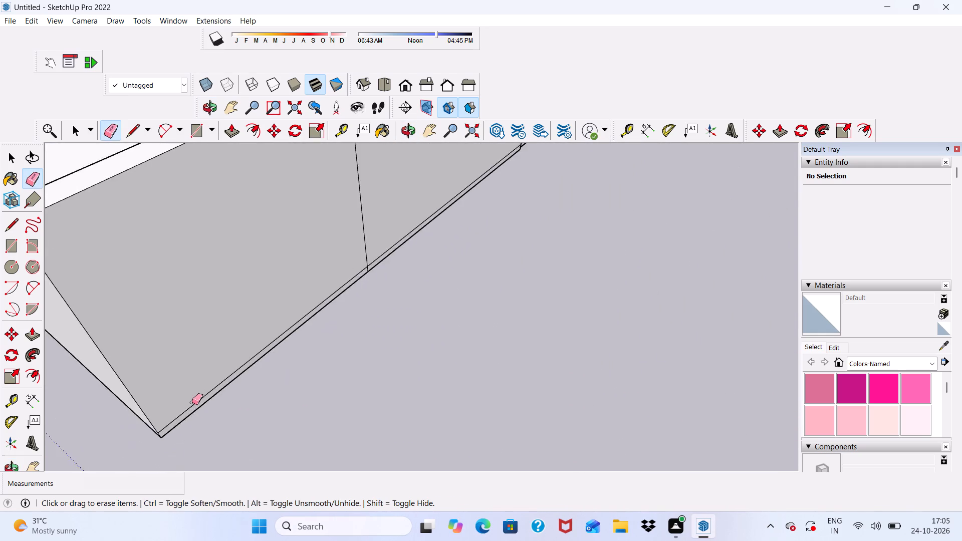
{"action": "scroll", "coordinate": [190, 397], "scroll_direction": "down", "scroll_amount": 6}
{"action": "scroll", "coordinate": [237, 389], "scroll_direction": "up", "scroll_amount": 10}
{"action": "left_click_drag", "start_coordinate": [163, 400], "coordinate": [171, 417]}
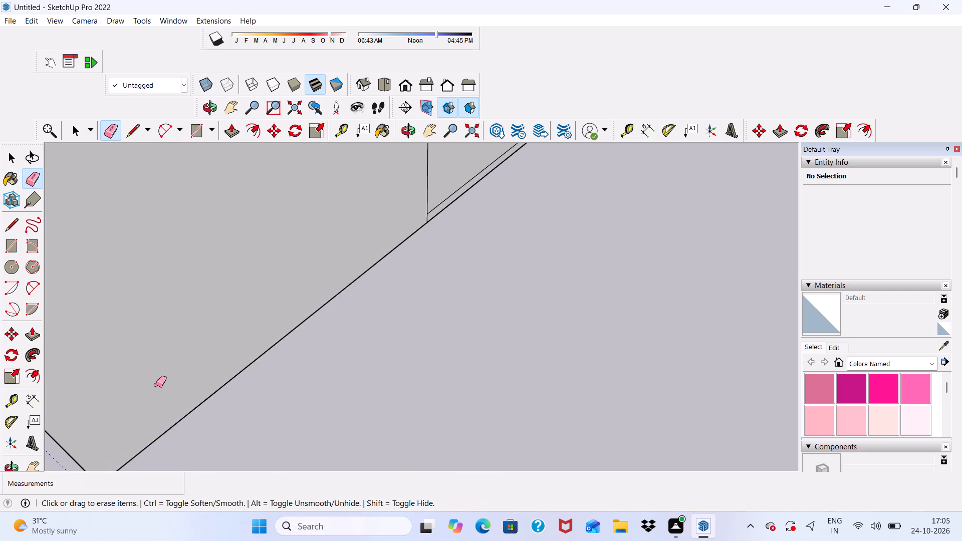
{"action": "scroll", "coordinate": [153, 383], "scroll_direction": "down", "scroll_amount": 4}
{"action": "scroll", "coordinate": [113, 431], "scroll_direction": "up", "scroll_amount": 4}
{"action": "scroll", "coordinate": [216, 312], "scroll_direction": "down", "scroll_amount": 10}
{"action": "scroll", "coordinate": [335, 195], "scroll_direction": "up", "scroll_amount": 3}
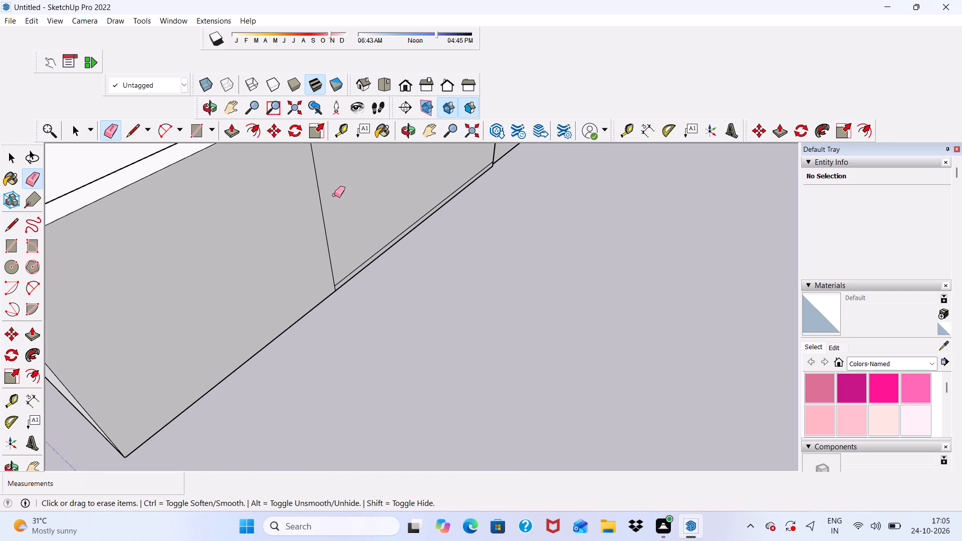
{"action": "left_click_drag", "start_coordinate": [334, 196], "coordinate": [316, 251]}
Erase the remaining base seam and its short end piece on the same side boundary wall's outer face.
{"action": "middle_click_drag", "start_coordinate": [353, 277], "coordinate": [170, 270]}
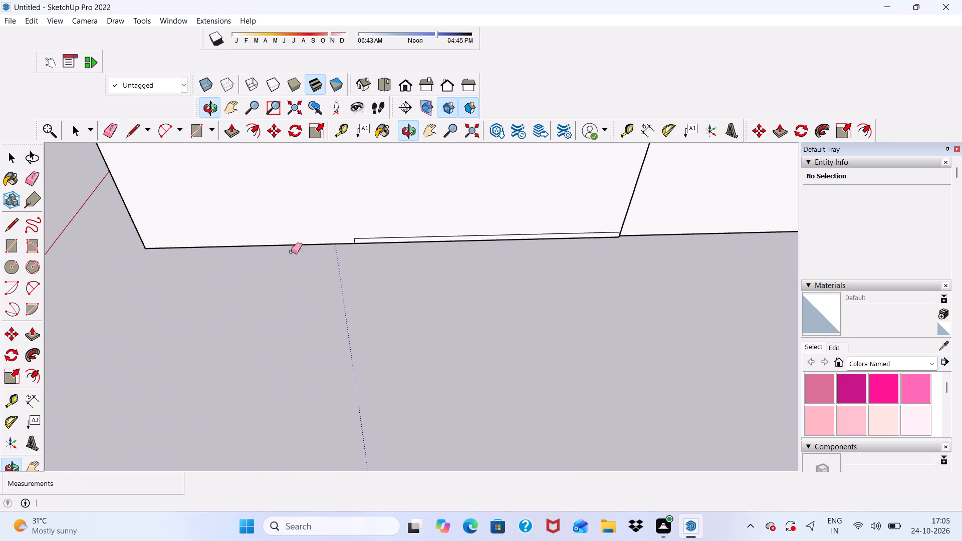
{"action": "scroll", "coordinate": [307, 246], "scroll_direction": "up", "scroll_amount": 4}
{"action": "scroll", "coordinate": [401, 234], "scroll_direction": "up", "scroll_amount": 6}
{"action": "left_click_drag", "start_coordinate": [401, 234], "coordinate": [382, 240]}
{"action": "left_click_drag", "start_coordinate": [361, 242], "coordinate": [353, 242]}
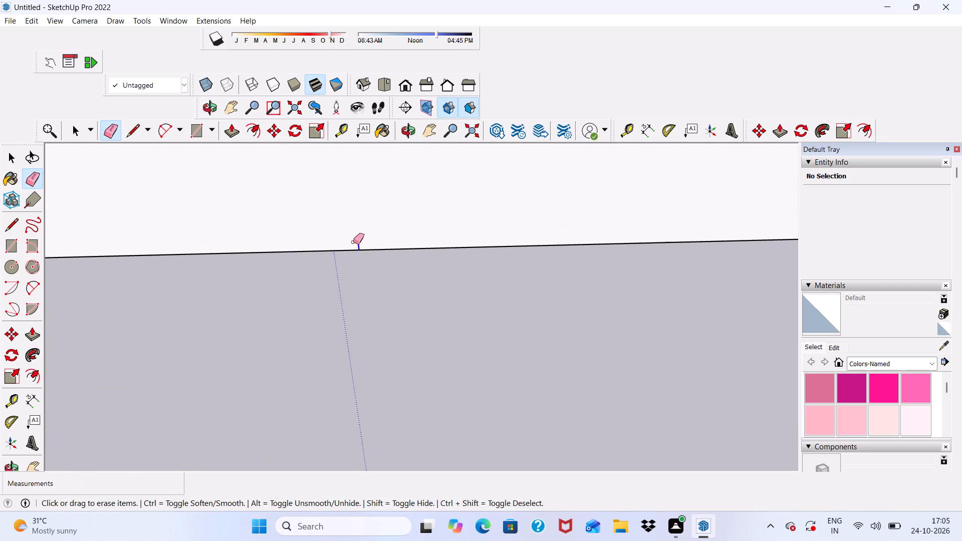
{"action": "left_click_drag", "start_coordinate": [353, 242], "coordinate": [352, 242]}
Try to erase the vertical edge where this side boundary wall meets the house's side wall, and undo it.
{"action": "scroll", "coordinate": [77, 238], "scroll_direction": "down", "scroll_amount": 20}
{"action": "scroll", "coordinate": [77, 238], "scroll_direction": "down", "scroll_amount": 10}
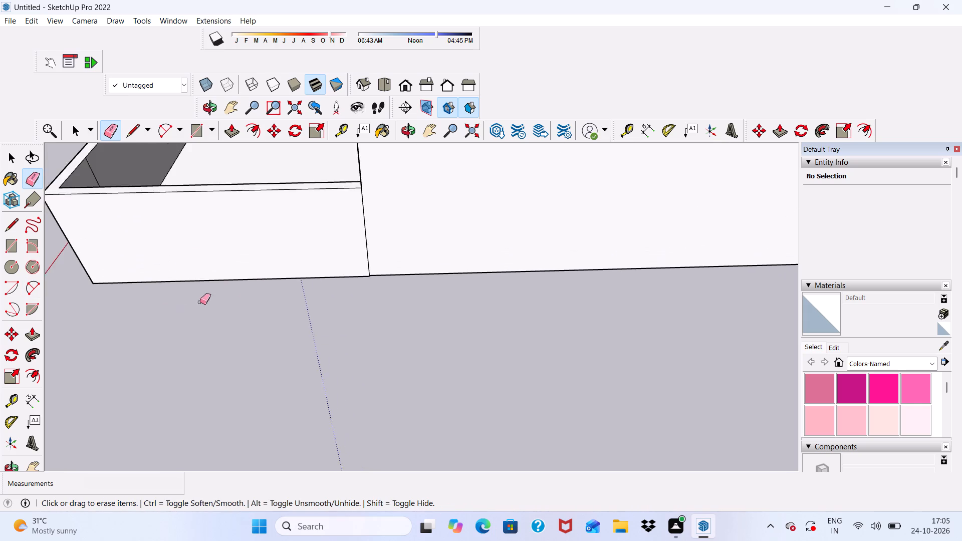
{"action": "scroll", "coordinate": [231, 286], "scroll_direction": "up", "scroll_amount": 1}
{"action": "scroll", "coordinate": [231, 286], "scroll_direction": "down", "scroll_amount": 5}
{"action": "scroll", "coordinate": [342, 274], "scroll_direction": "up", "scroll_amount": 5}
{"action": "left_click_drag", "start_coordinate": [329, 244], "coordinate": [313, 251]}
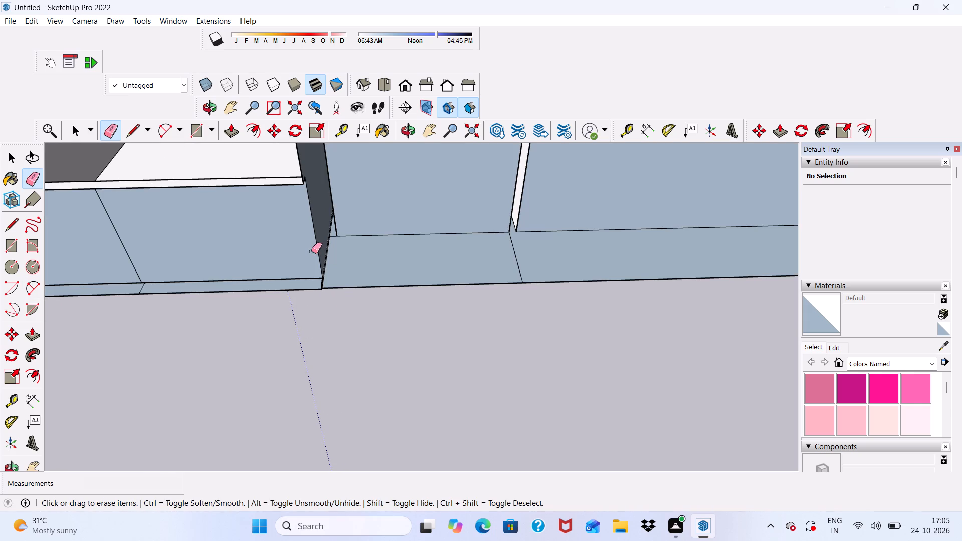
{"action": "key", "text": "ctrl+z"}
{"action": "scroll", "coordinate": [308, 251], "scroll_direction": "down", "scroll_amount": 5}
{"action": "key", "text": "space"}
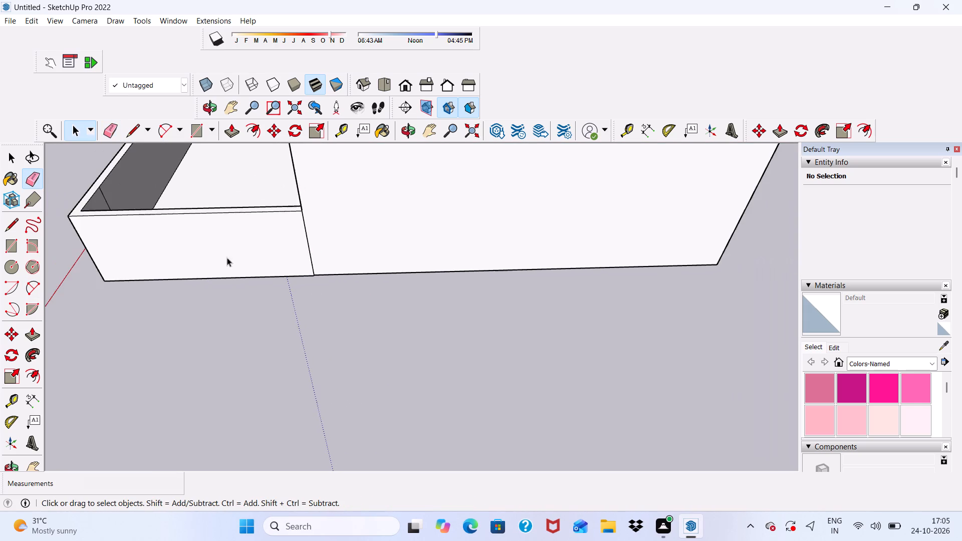
Erase the leftover seam lines on the boundary walls' inner faces near the corner away from the column.
{"action": "scroll", "coordinate": [141, 244], "scroll_direction": "down", "scroll_amount": 8}
{"action": "scroll", "coordinate": [116, 214], "scroll_direction": "up", "scroll_amount": 6}
{"action": "scroll", "coordinate": [131, 165], "scroll_direction": "up", "scroll_amount": 4}
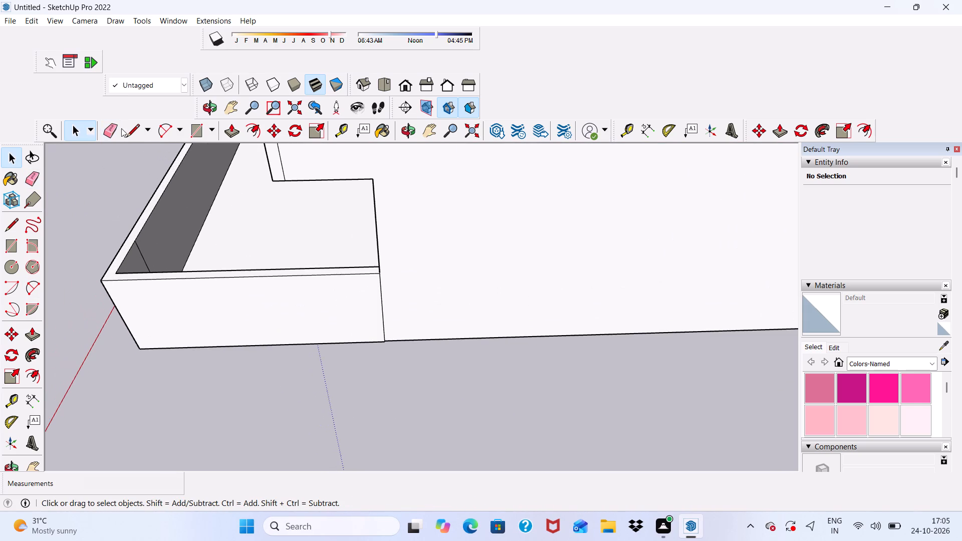
{"action": "left_click", "coordinate": [110, 132]}
{"action": "scroll", "coordinate": [124, 252], "scroll_direction": "up", "scroll_amount": 10}
{"action": "left_click_drag", "start_coordinate": [155, 252], "coordinate": [141, 263]}
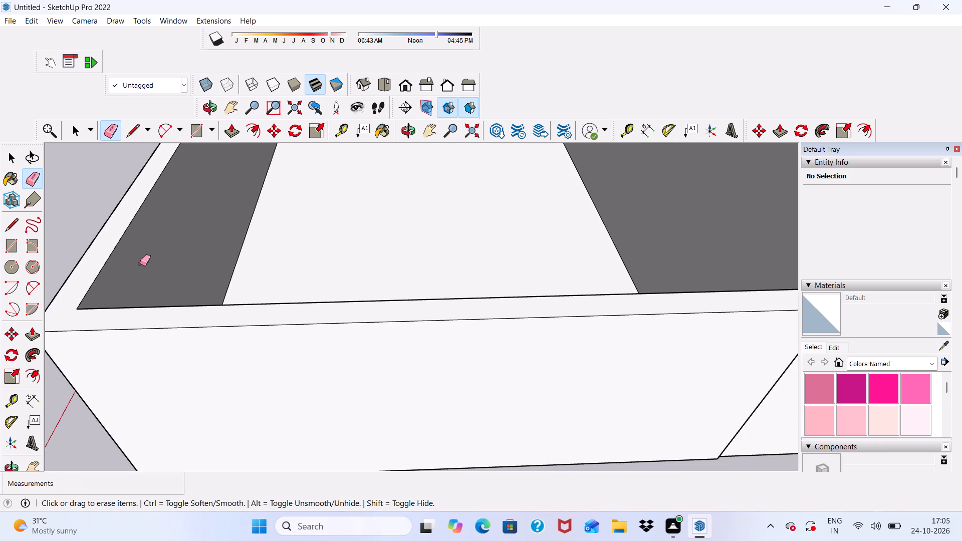
{"action": "middle_click_drag", "start_coordinate": [140, 264], "coordinate": [534, 261]}
{"action": "scroll", "coordinate": [152, 282], "scroll_direction": "down", "scroll_amount": 1}
{"action": "scroll", "coordinate": [534, 261], "scroll_direction": "up", "scroll_amount": 3}
{"action": "left_click_drag", "start_coordinate": [534, 263], "coordinate": [525, 268]}
Erase the vertical joint between the house's side wall and the column-side boundary wall, and that boundary wall's base seam.
{"action": "scroll", "coordinate": [487, 256], "scroll_direction": "down", "scroll_amount": 6}
{"action": "scroll", "coordinate": [394, 215], "scroll_direction": "down", "scroll_amount": 11}
{"action": "middle_click_drag", "start_coordinate": [271, 272], "coordinate": [531, 208]}
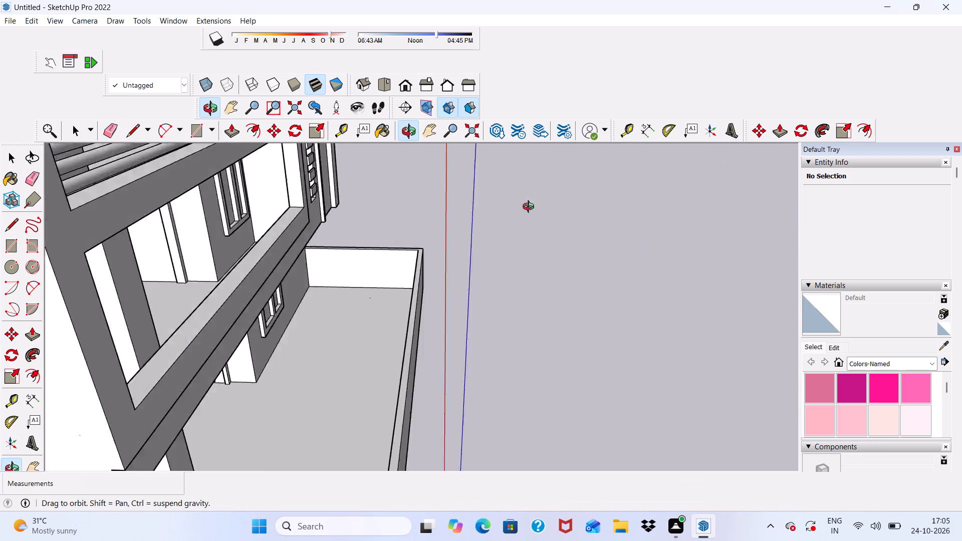
{"action": "middle_click_drag", "start_coordinate": [531, 208], "coordinate": [549, 187]}
{"action": "scroll", "coordinate": [484, 206], "scroll_direction": "down", "scroll_amount": 4}
{"action": "middle_click_drag", "start_coordinate": [414, 393], "coordinate": [281, 342]}
{"action": "scroll", "coordinate": [263, 314], "scroll_direction": "up", "scroll_amount": 2}
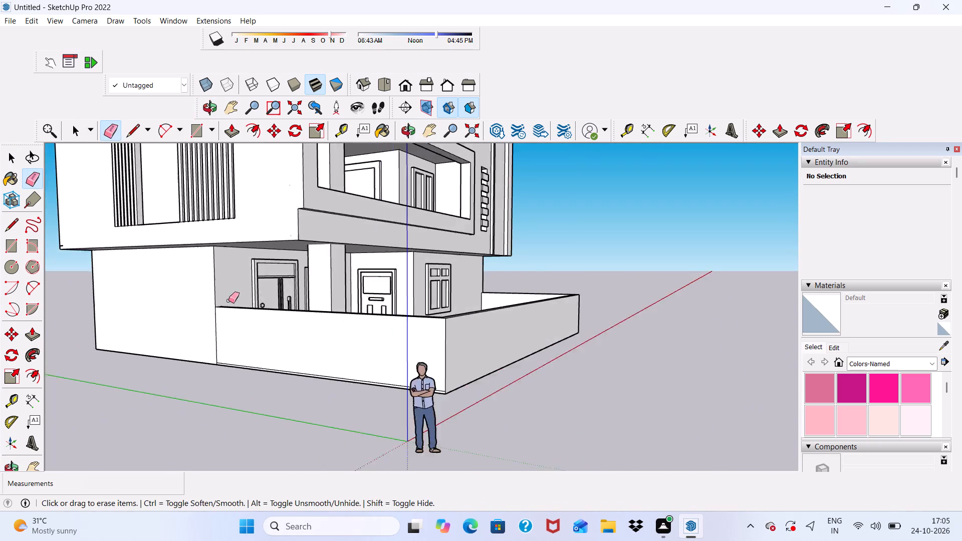
{"action": "scroll", "coordinate": [228, 301], "scroll_direction": "up", "scroll_amount": 8}
{"action": "left_click_drag", "start_coordinate": [209, 342], "coordinate": [216, 354]}
{"action": "scroll", "coordinate": [213, 405], "scroll_direction": "up", "scroll_amount": 9}
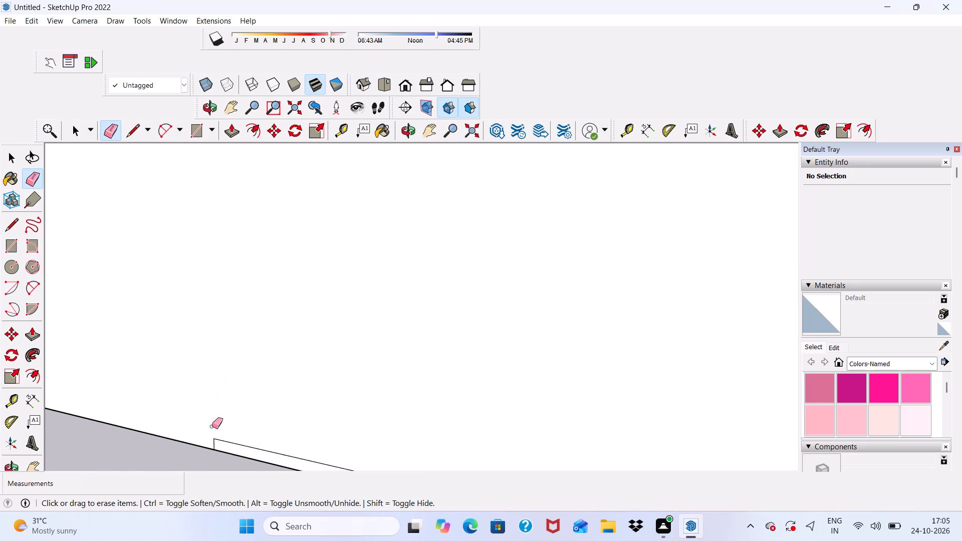
{"action": "left_click_drag", "start_coordinate": [212, 440], "coordinate": [235, 440]}
Draw a rectangle about 12' 2 5/8" by 7' 3" on the front boundary wall's outer face, near the column-side corner, from base to top edge.
{"action": "scroll", "coordinate": [140, 214], "scroll_direction": "down", "scroll_amount": 6}
{"action": "scroll", "coordinate": [222, 232], "scroll_direction": "down", "scroll_amount": 5}
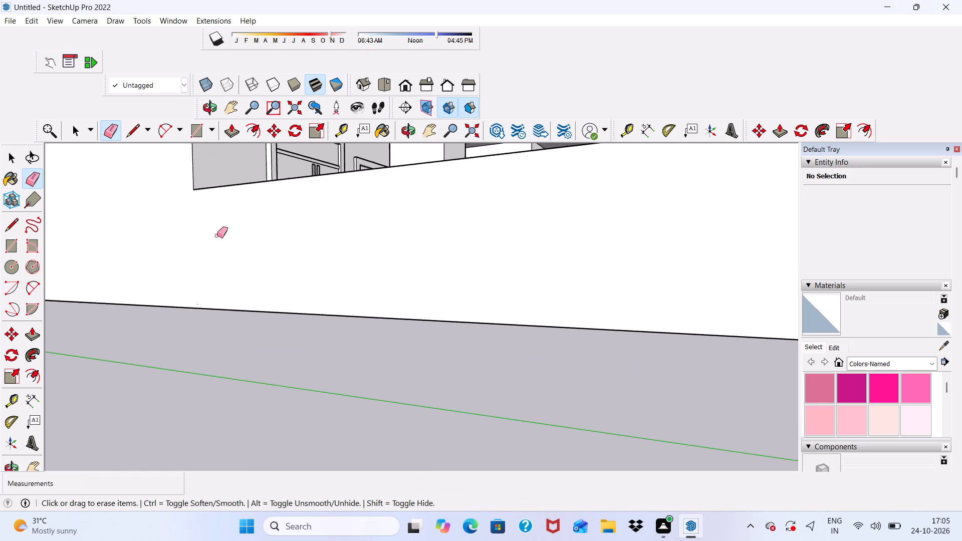
{"action": "scroll", "coordinate": [217, 235], "scroll_direction": "down", "scroll_amount": 7}
{"action": "middle_click_drag", "start_coordinate": [274, 259], "coordinate": [13, 312]}
{"action": "key", "text": "space"}
{"action": "scroll", "coordinate": [324, 267], "scroll_direction": "up", "scroll_amount": 2}
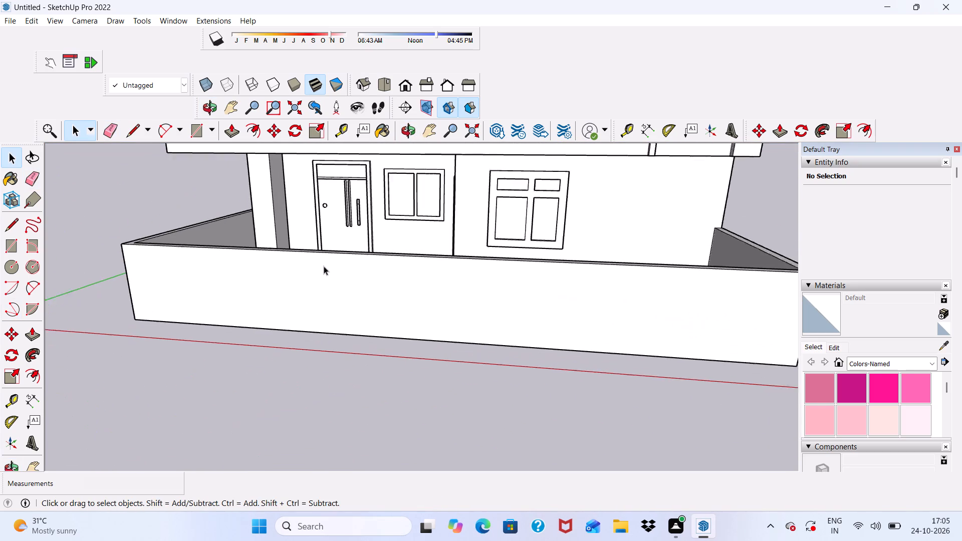
{"action": "scroll", "coordinate": [324, 266], "scroll_direction": "up", "scroll_amount": 2}
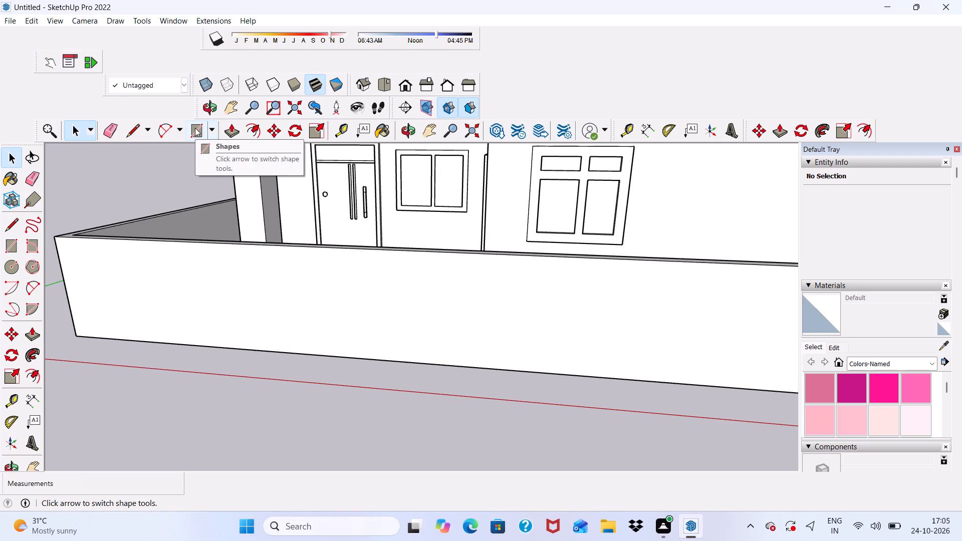
{"action": "left_click", "coordinate": [187, 123]}
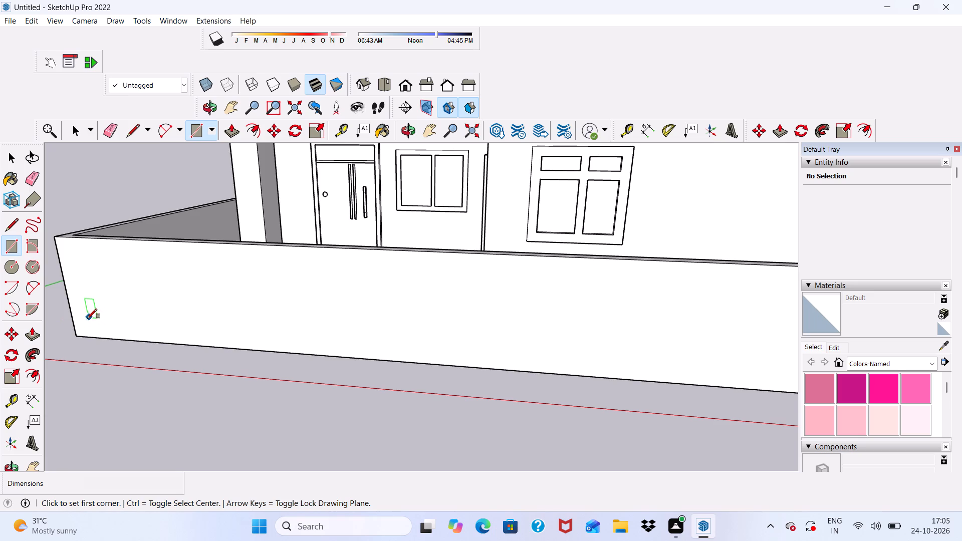
{"action": "scroll", "coordinate": [79, 327], "scroll_direction": "up", "scroll_amount": 4}
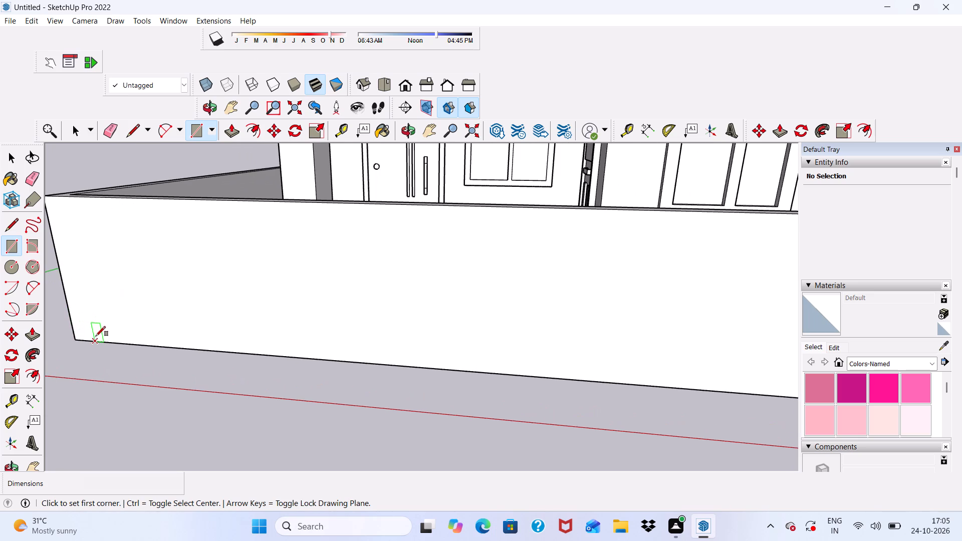
{"action": "left_click", "coordinate": [96, 339]}
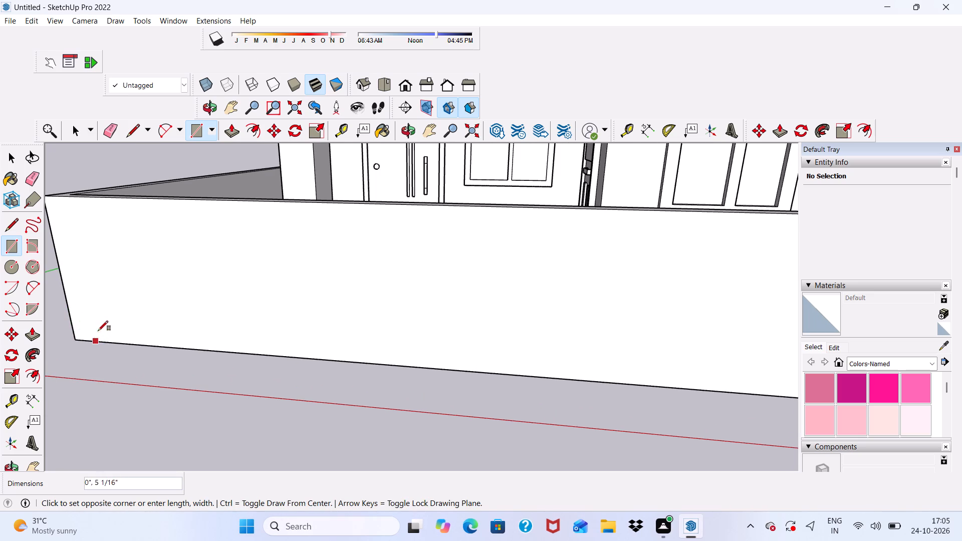
{"action": "left_click", "coordinate": [313, 203]}
Push/Pull the rectangle 9" inward through the front boundary wall to cut the entrance opening.
{"action": "key", "text": "space"}
{"action": "left_click", "coordinate": [202, 254]}
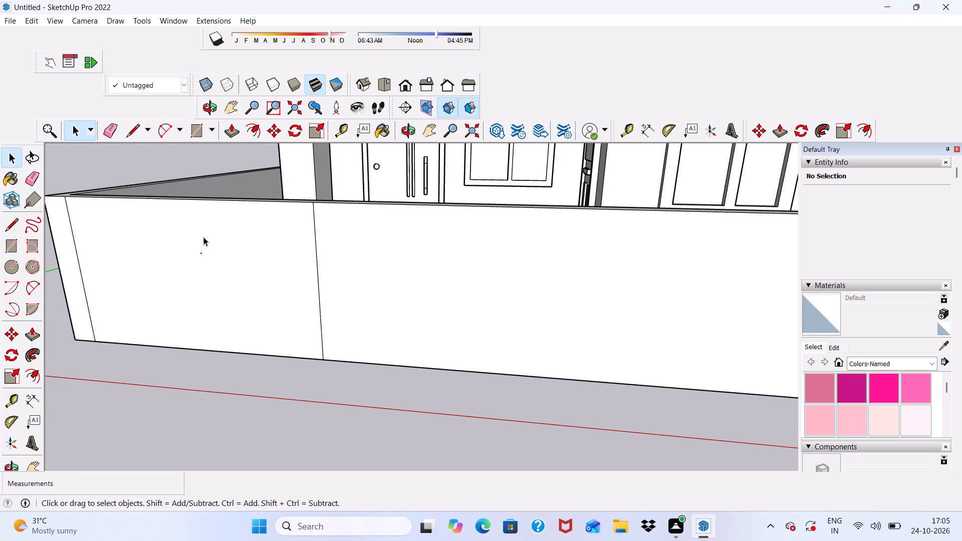
{"action": "left_click", "coordinate": [233, 126]}
{"action": "left_click", "coordinate": [202, 242]}
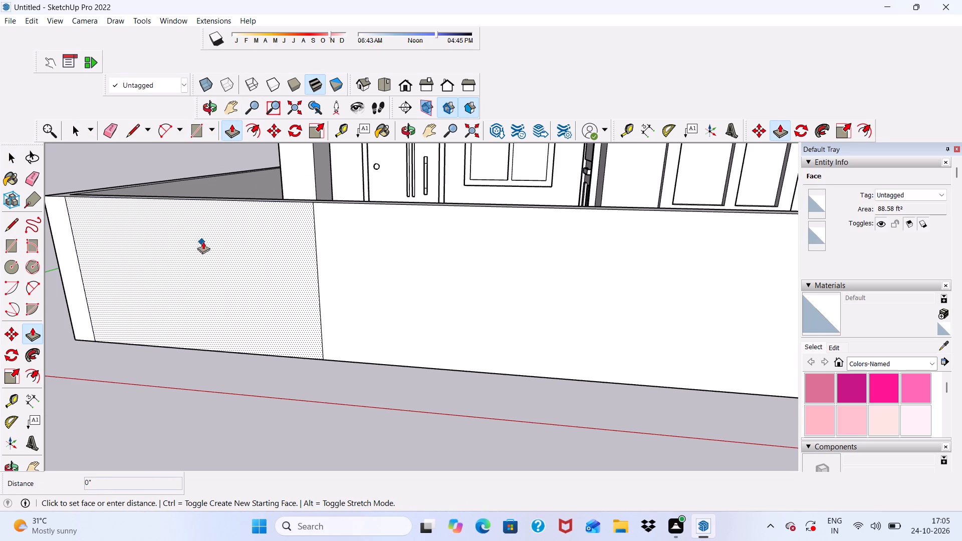
{"action": "left_click", "coordinate": [217, 223]}
Erase the leftover top edge across the entrance opening to clear its remaining face.
{"action": "left_click", "coordinate": [108, 124]}
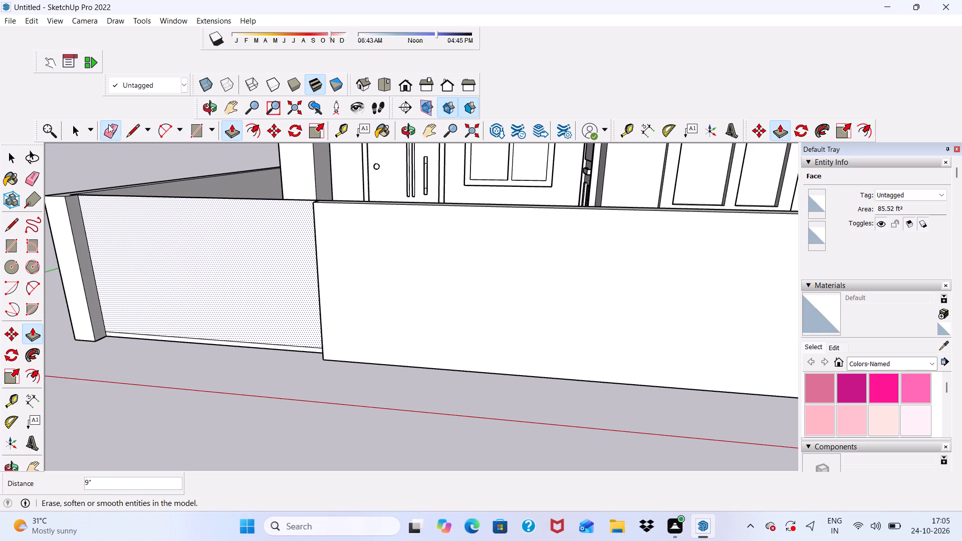
{"action": "left_click", "coordinate": [143, 197]}
Examine the entrance opening and the boundary walls from above and from the front.
{"action": "scroll", "coordinate": [138, 196], "scroll_direction": "down", "scroll_amount": 5}
{"action": "middle_click_drag", "start_coordinate": [121, 252], "coordinate": [122, 252]}
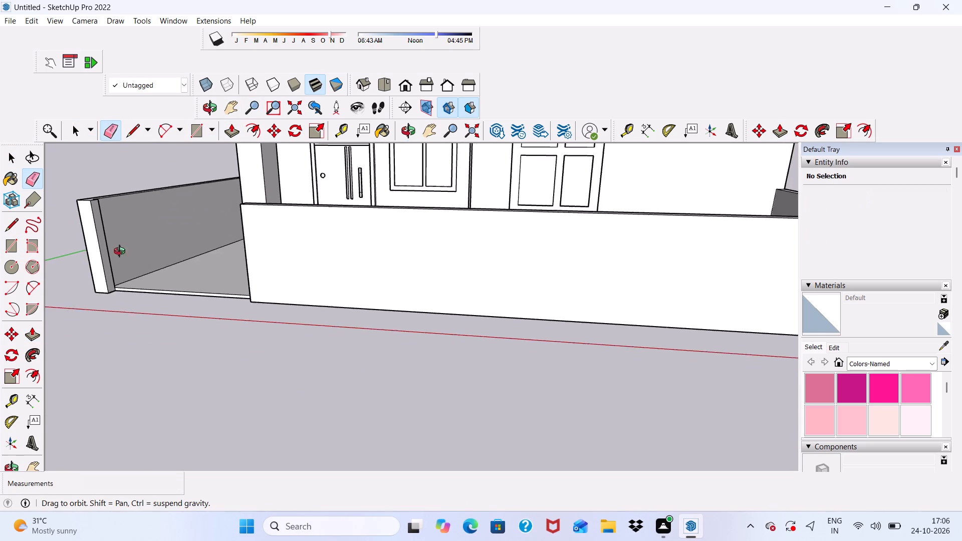
{"action": "middle_click_drag", "start_coordinate": [122, 252], "coordinate": [129, 343]}
{"action": "scroll", "coordinate": [132, 274], "scroll_direction": "up", "scroll_amount": 1}
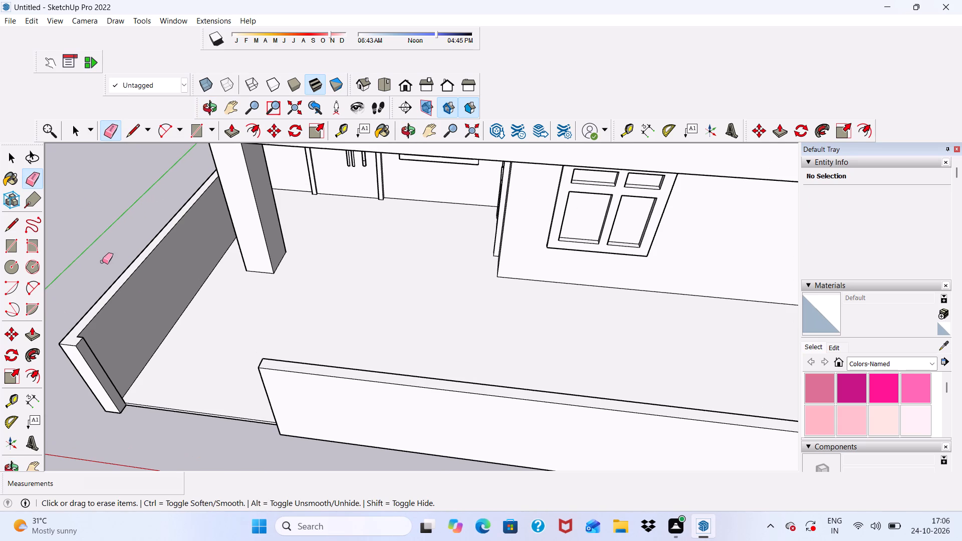
{"action": "scroll", "coordinate": [92, 370], "scroll_direction": "down", "scroll_amount": 5}
{"action": "key", "text": "space"}
{"action": "scroll", "coordinate": [151, 340], "scroll_direction": "up", "scroll_amount": 4}
{"action": "scroll", "coordinate": [150, 349], "scroll_direction": "down", "scroll_amount": 5}
{"action": "middle_click_drag", "start_coordinate": [149, 478], "coordinate": [189, 320]}
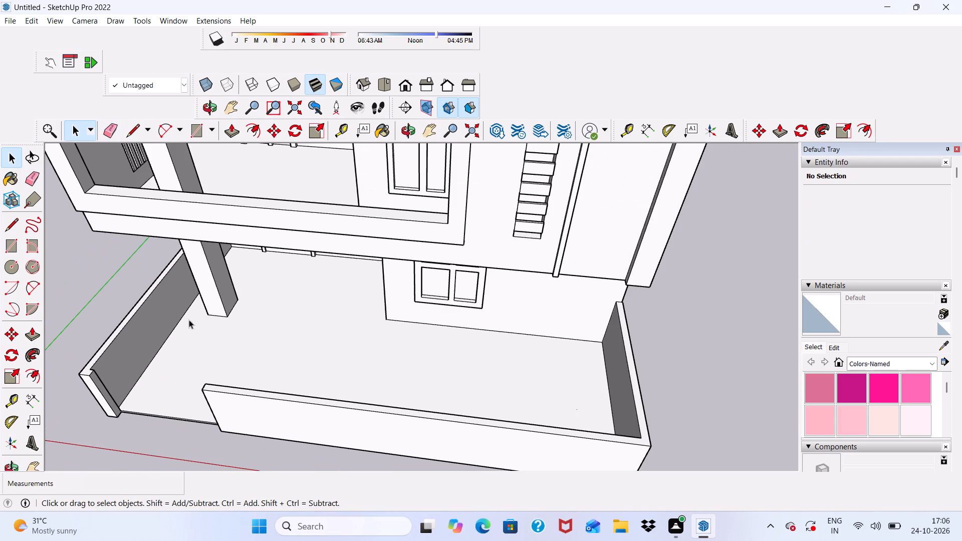
{"action": "middle_click_drag", "start_coordinate": [189, 320], "coordinate": [204, 320]}
{"action": "middle_click_drag", "start_coordinate": [226, 455], "coordinate": [238, 370]}
{"action": "scroll", "coordinate": [238, 369], "scroll_direction": "up", "scroll_amount": 1}
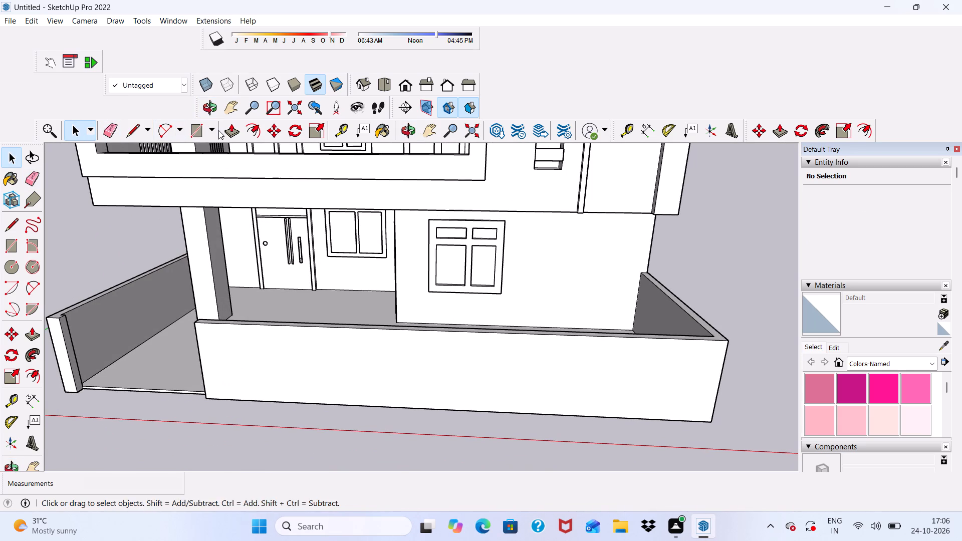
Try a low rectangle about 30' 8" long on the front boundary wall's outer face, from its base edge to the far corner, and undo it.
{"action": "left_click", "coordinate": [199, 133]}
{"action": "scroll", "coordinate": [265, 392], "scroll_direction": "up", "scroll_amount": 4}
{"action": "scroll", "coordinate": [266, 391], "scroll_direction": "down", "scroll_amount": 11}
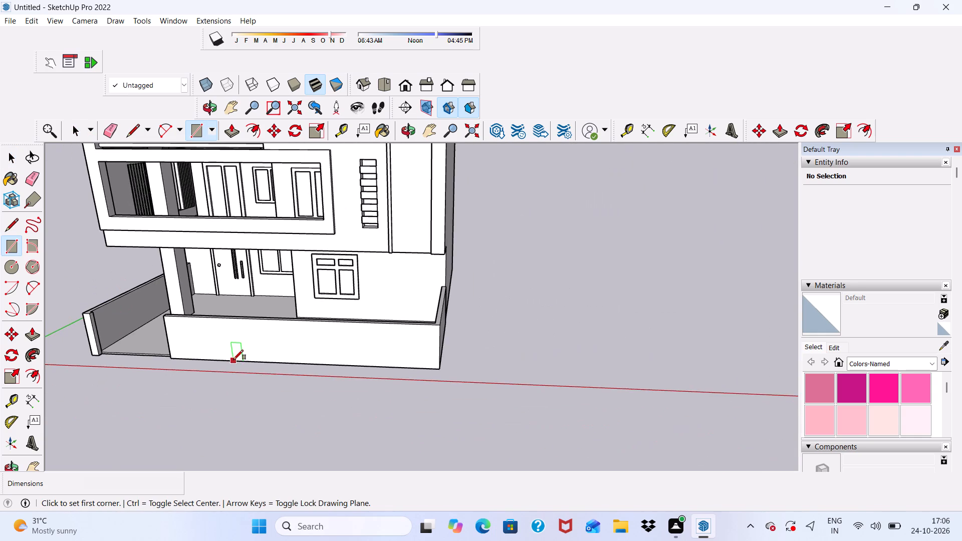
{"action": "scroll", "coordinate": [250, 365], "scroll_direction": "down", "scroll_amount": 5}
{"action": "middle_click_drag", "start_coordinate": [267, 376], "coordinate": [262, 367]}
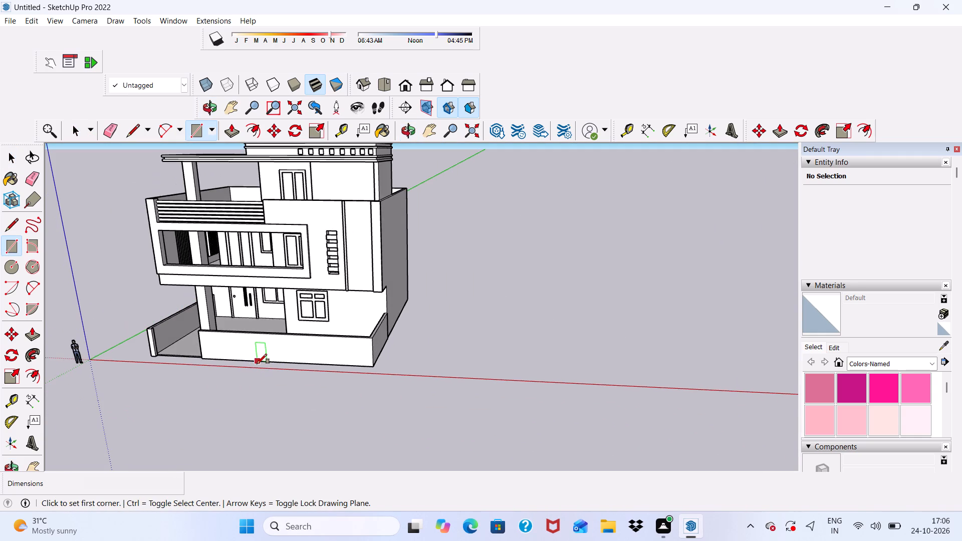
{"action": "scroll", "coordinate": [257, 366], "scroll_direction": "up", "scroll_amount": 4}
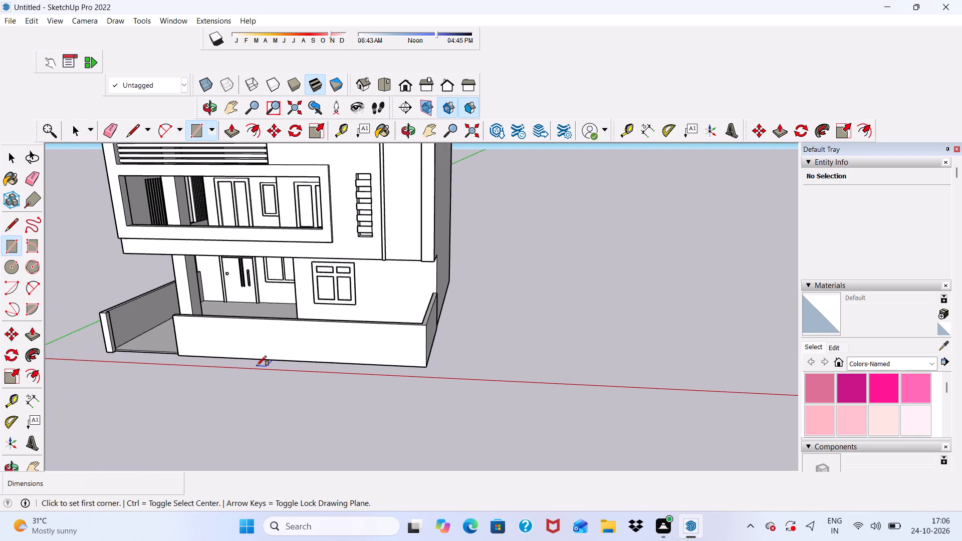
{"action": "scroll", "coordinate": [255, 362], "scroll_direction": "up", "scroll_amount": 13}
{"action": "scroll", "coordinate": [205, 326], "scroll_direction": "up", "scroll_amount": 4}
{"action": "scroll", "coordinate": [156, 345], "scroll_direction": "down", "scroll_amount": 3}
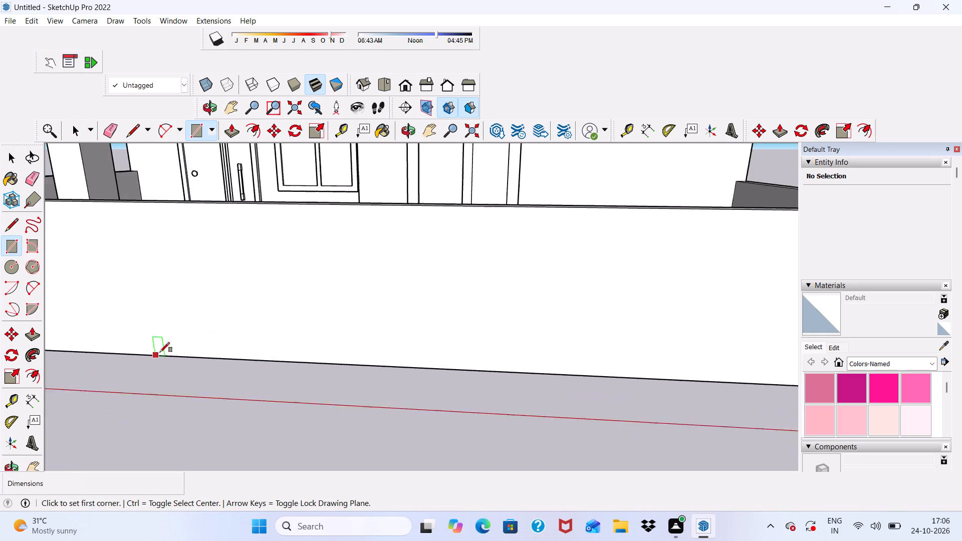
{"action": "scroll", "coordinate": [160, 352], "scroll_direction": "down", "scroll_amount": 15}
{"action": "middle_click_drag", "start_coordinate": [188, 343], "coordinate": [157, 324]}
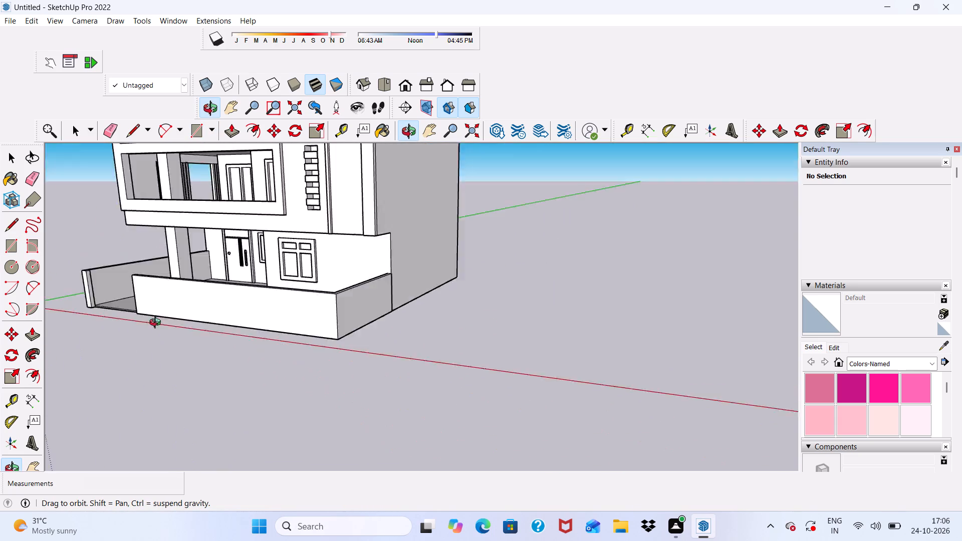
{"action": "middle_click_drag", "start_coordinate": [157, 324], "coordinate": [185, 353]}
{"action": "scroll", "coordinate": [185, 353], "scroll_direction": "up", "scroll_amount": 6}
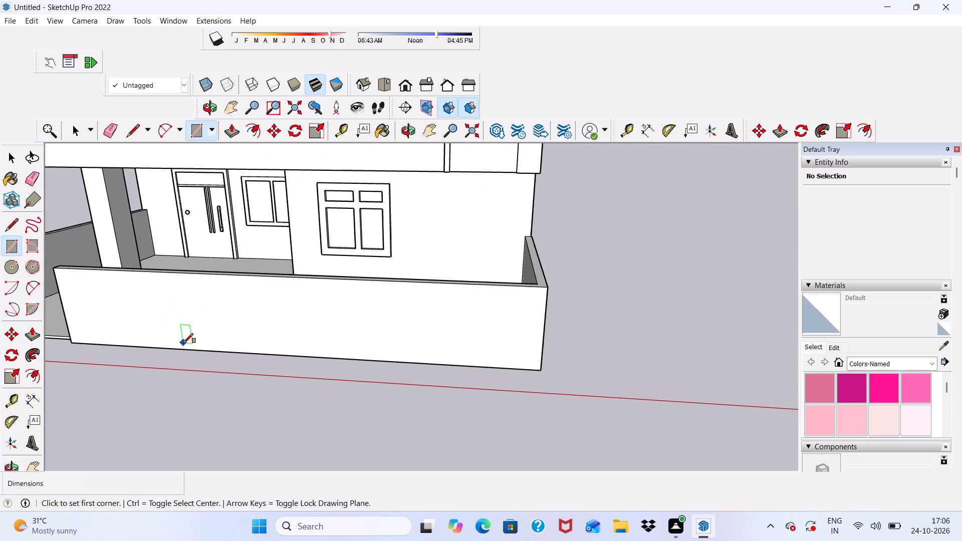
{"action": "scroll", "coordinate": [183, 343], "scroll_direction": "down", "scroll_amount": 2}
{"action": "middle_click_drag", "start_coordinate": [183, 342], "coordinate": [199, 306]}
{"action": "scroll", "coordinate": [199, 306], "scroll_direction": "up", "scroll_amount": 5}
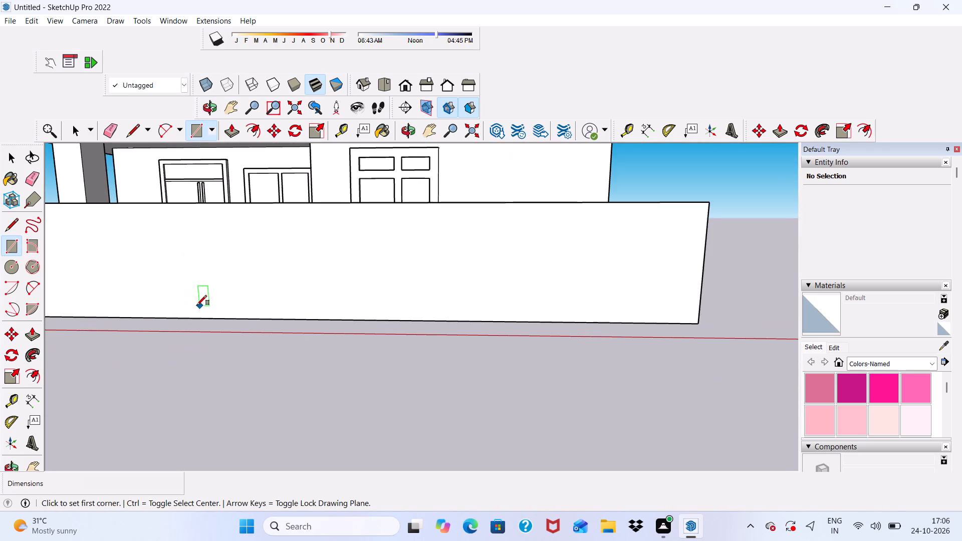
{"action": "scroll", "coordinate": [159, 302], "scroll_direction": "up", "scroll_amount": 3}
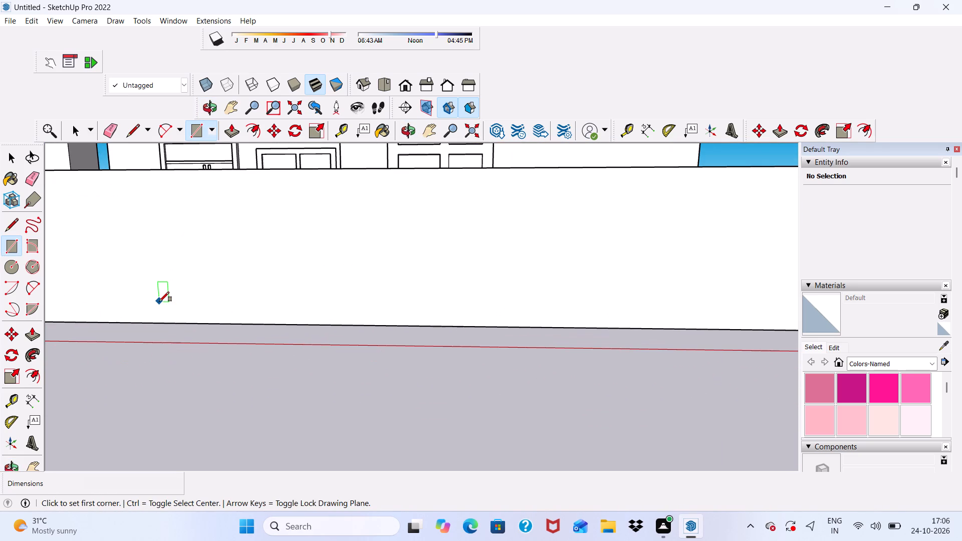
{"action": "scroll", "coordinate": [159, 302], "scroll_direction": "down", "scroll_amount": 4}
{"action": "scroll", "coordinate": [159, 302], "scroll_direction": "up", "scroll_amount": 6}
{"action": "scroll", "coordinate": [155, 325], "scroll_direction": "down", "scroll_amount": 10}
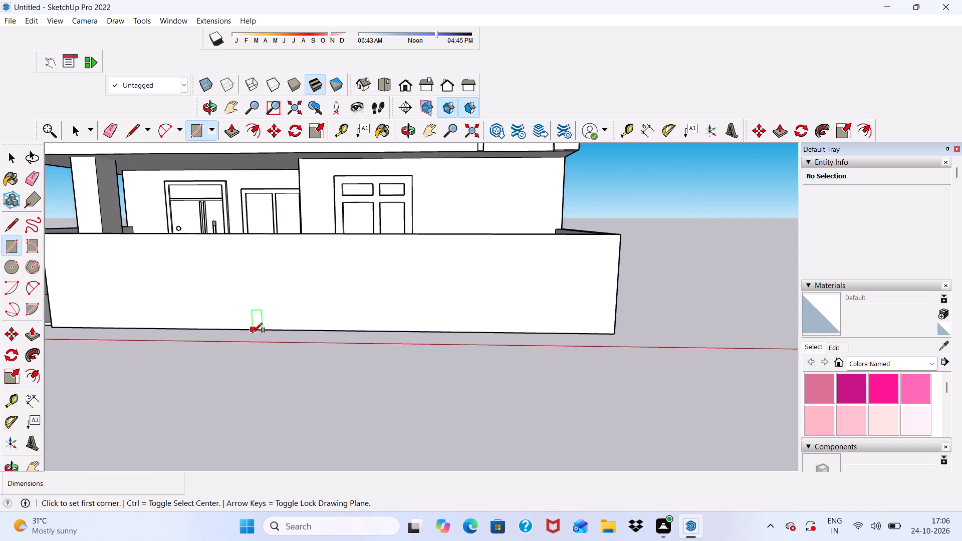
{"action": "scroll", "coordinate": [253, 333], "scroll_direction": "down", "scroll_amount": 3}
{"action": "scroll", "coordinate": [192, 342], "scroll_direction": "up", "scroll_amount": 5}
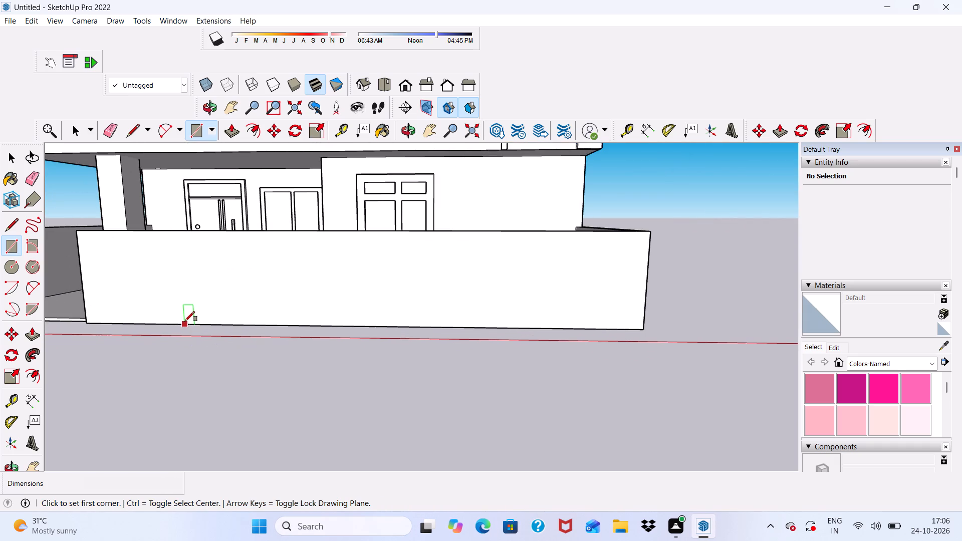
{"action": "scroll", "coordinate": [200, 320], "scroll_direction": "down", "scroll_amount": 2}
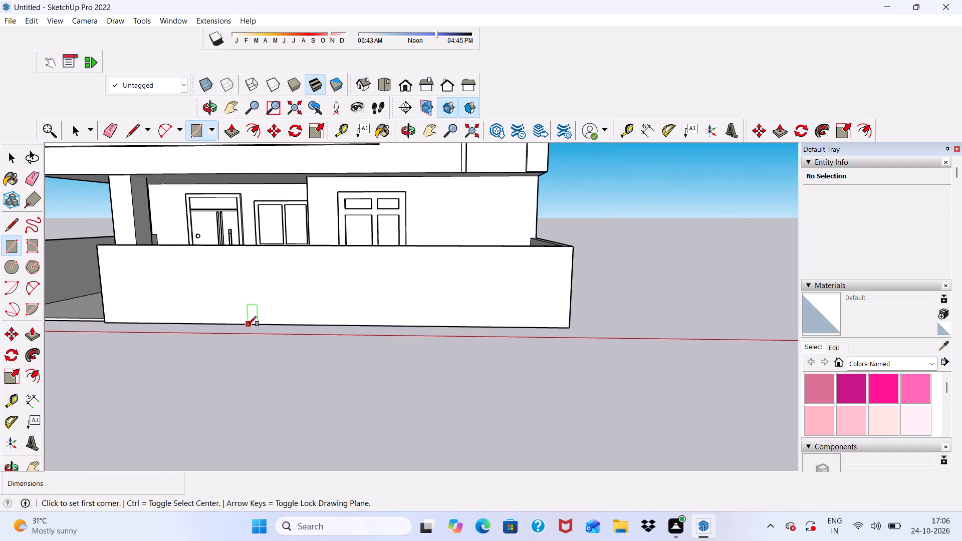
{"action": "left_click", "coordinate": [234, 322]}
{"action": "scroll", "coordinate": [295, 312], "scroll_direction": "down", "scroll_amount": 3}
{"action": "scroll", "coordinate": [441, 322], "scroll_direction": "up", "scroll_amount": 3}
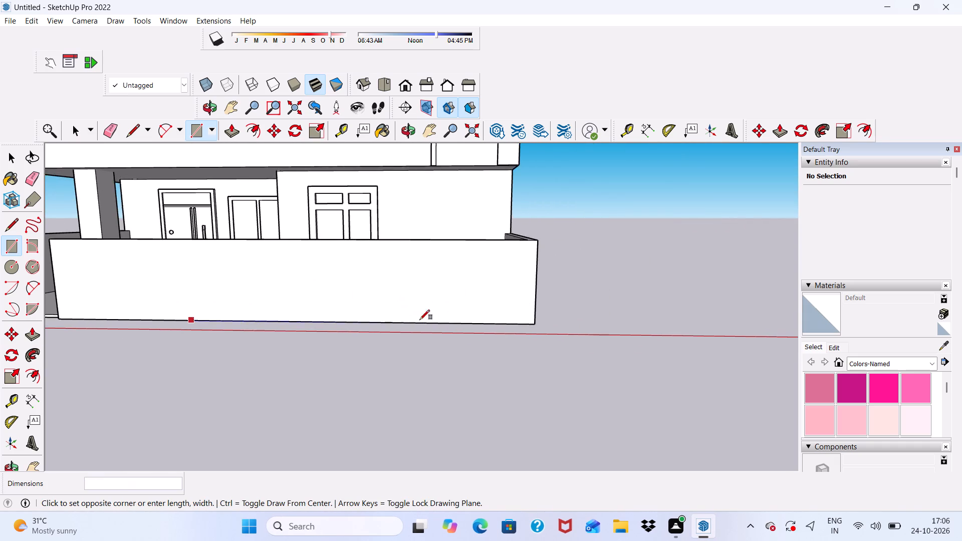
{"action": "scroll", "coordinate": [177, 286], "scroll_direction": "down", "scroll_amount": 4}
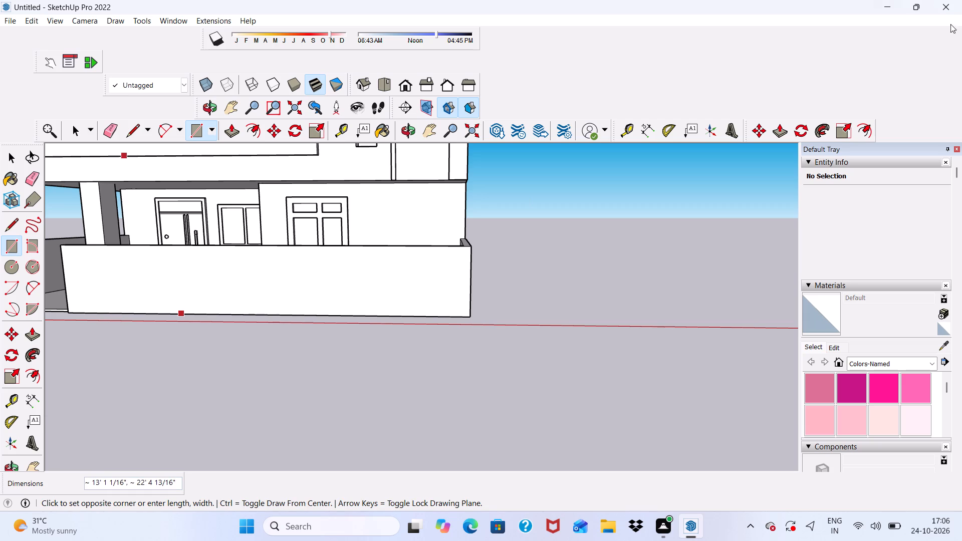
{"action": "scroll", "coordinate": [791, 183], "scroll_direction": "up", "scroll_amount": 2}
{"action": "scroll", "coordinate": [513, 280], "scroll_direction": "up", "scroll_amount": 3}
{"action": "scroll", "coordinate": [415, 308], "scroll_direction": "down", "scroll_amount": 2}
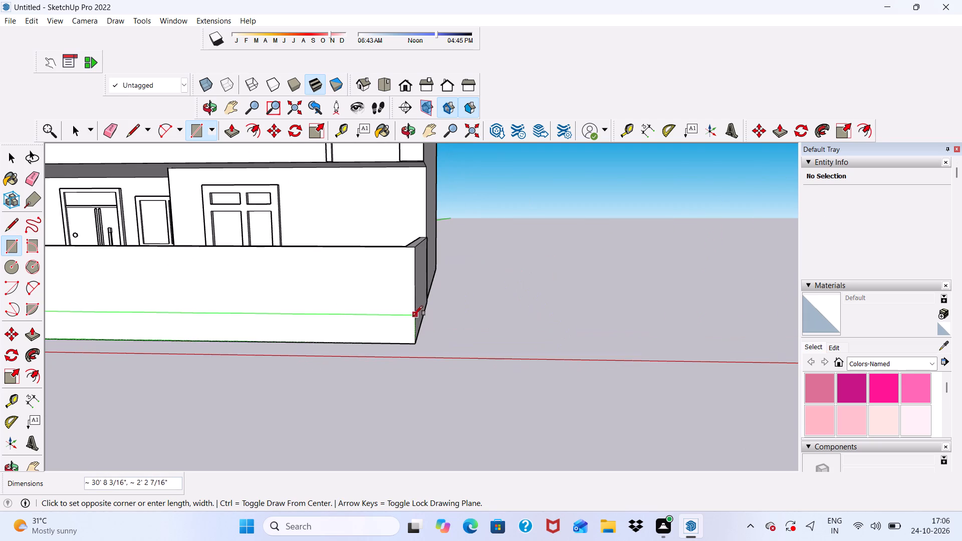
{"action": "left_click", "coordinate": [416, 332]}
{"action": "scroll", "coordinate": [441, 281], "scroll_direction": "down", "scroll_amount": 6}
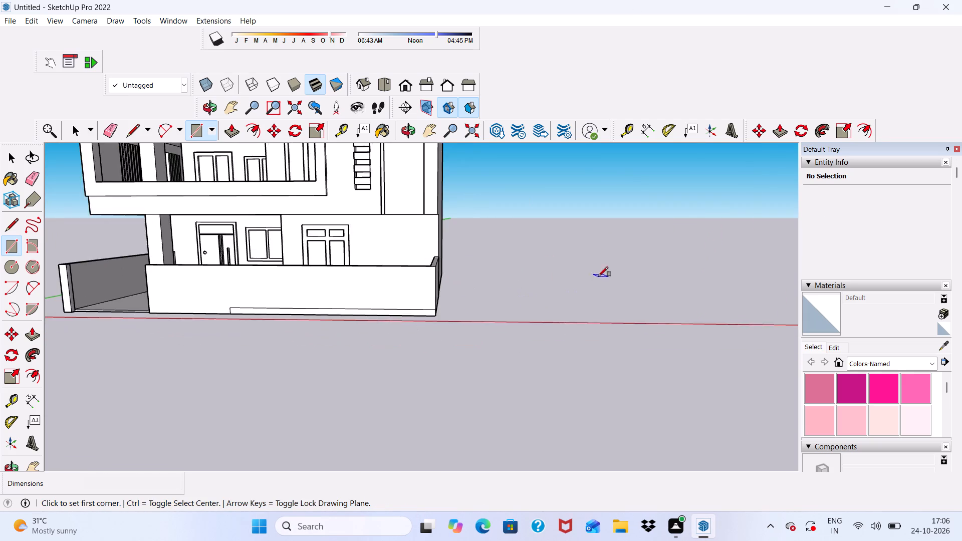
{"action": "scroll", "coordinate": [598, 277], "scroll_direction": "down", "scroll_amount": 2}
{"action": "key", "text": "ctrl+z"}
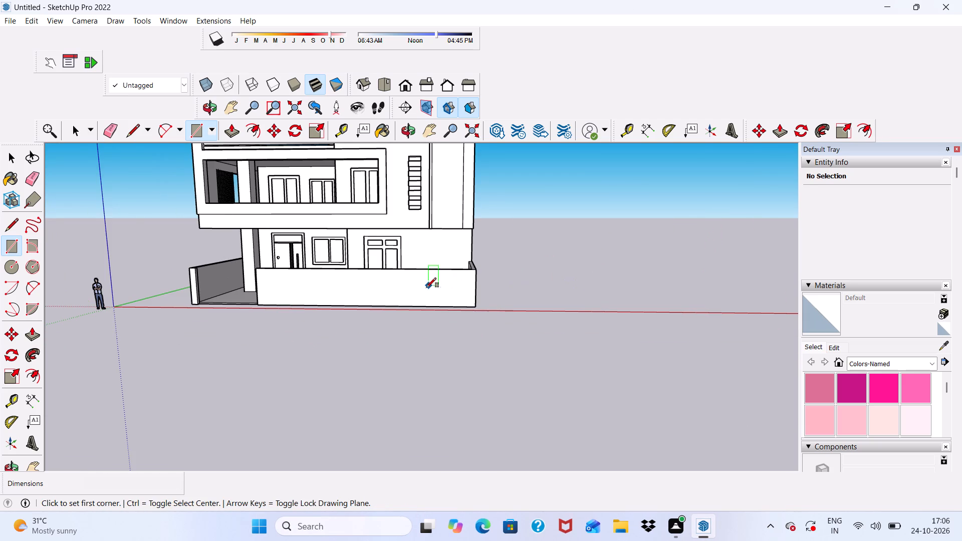
Draw a rectangle about 30' 5" by 1' 5/8" along the base of the front boundary wall's outer face, ending at the far corner.
{"action": "scroll", "coordinate": [323, 307], "scroll_direction": "up", "scroll_amount": 5}
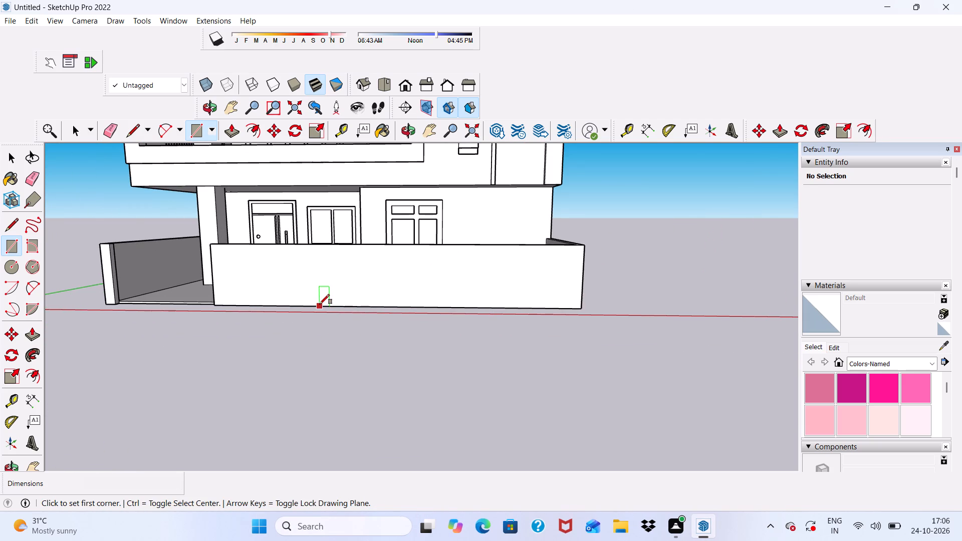
{"action": "left_click", "coordinate": [320, 304]}
{"action": "scroll", "coordinate": [580, 289], "scroll_direction": "up", "scroll_amount": 4}
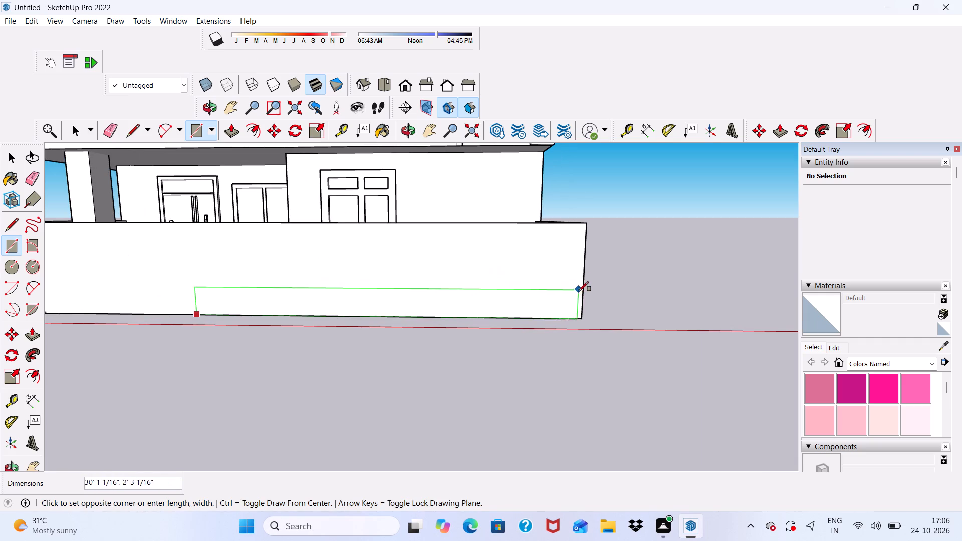
{"action": "left_click", "coordinate": [582, 305]}
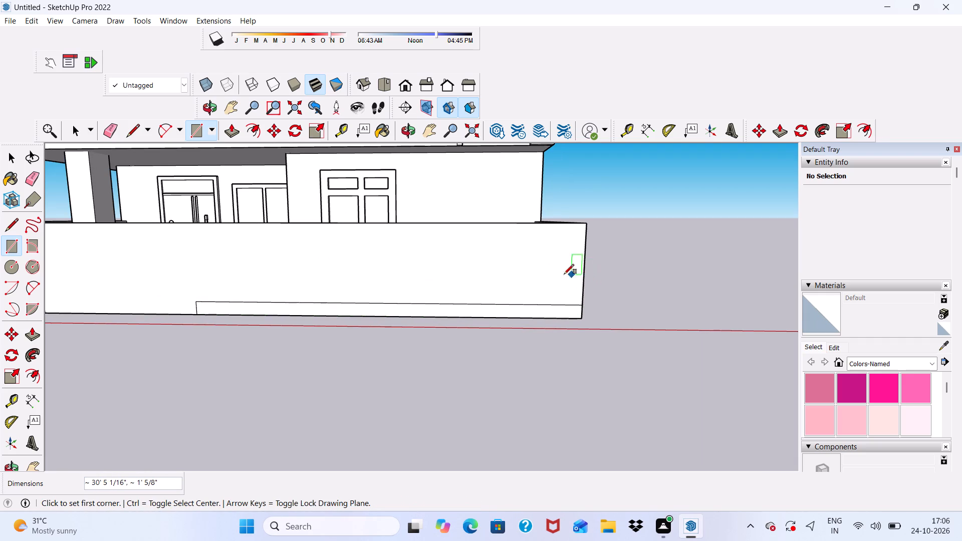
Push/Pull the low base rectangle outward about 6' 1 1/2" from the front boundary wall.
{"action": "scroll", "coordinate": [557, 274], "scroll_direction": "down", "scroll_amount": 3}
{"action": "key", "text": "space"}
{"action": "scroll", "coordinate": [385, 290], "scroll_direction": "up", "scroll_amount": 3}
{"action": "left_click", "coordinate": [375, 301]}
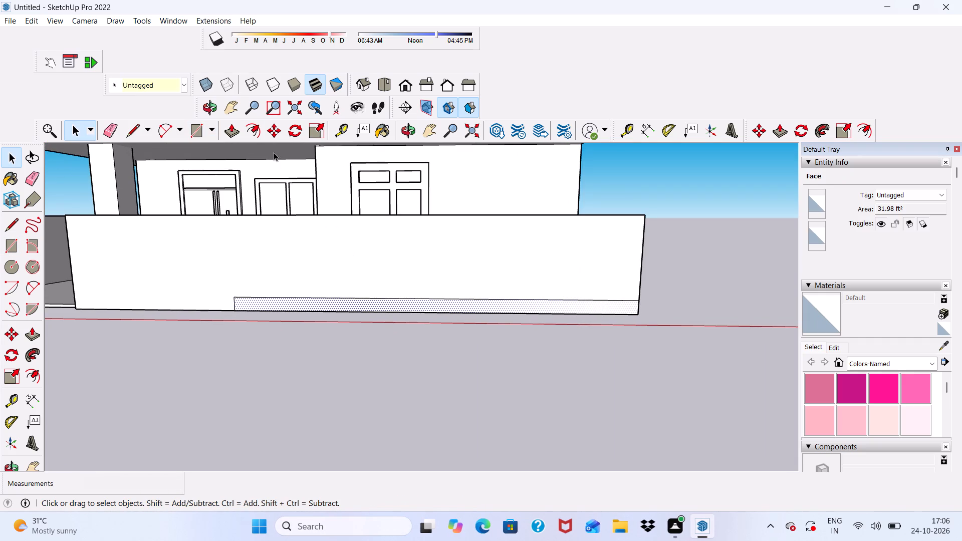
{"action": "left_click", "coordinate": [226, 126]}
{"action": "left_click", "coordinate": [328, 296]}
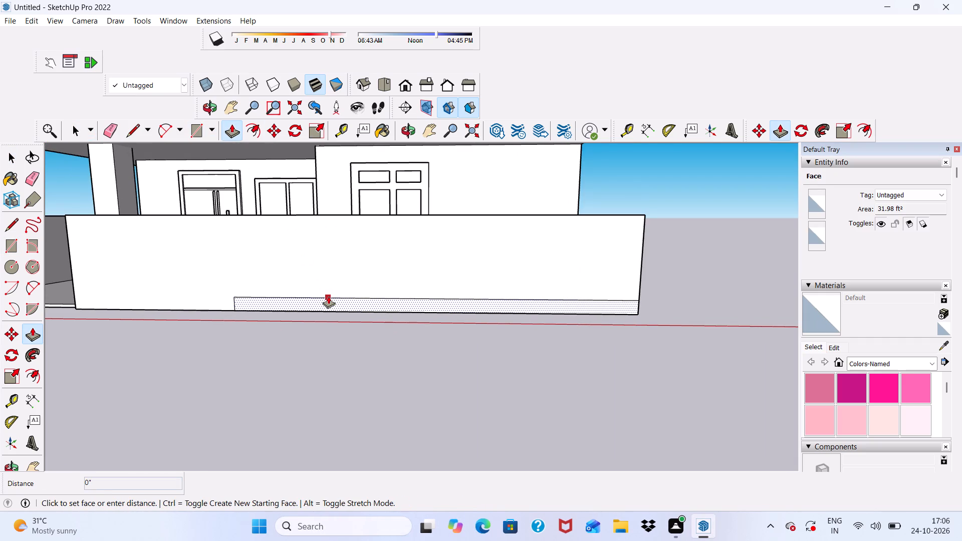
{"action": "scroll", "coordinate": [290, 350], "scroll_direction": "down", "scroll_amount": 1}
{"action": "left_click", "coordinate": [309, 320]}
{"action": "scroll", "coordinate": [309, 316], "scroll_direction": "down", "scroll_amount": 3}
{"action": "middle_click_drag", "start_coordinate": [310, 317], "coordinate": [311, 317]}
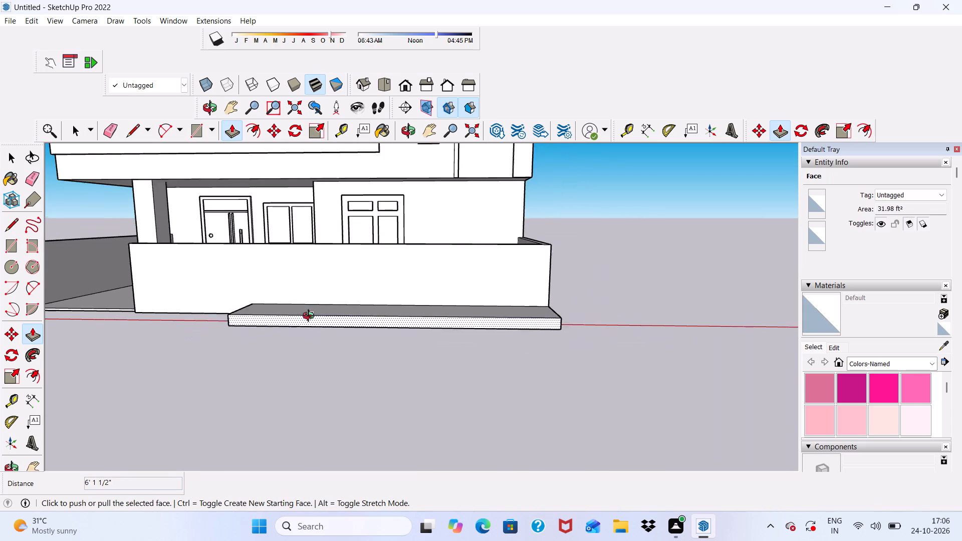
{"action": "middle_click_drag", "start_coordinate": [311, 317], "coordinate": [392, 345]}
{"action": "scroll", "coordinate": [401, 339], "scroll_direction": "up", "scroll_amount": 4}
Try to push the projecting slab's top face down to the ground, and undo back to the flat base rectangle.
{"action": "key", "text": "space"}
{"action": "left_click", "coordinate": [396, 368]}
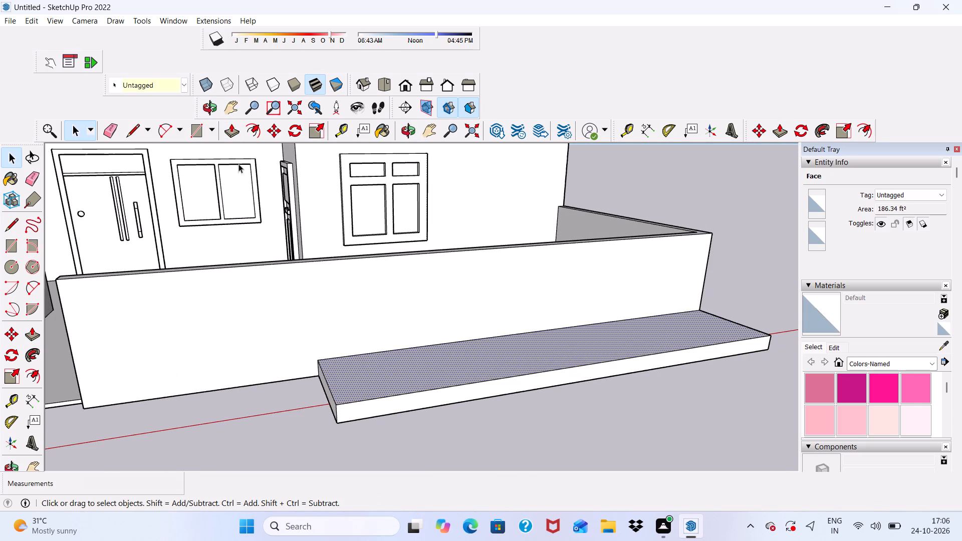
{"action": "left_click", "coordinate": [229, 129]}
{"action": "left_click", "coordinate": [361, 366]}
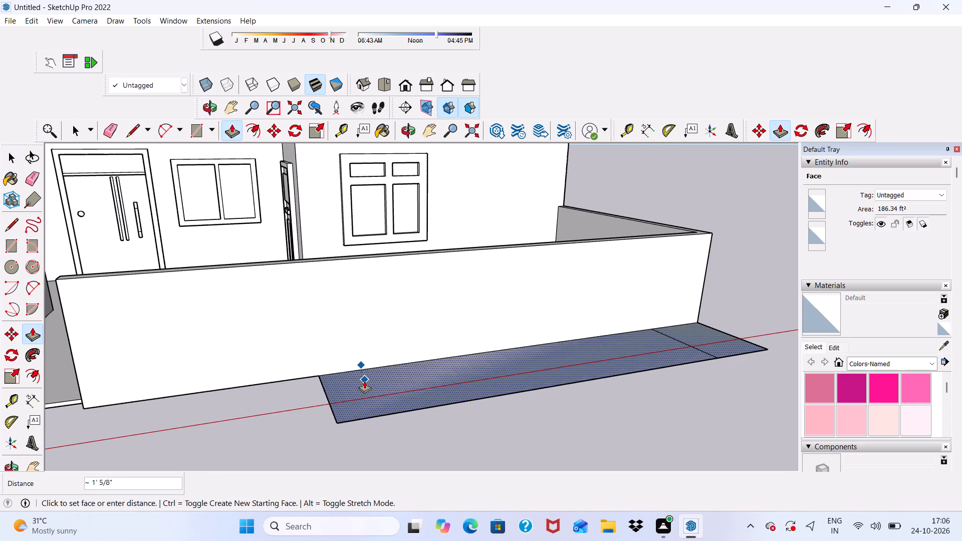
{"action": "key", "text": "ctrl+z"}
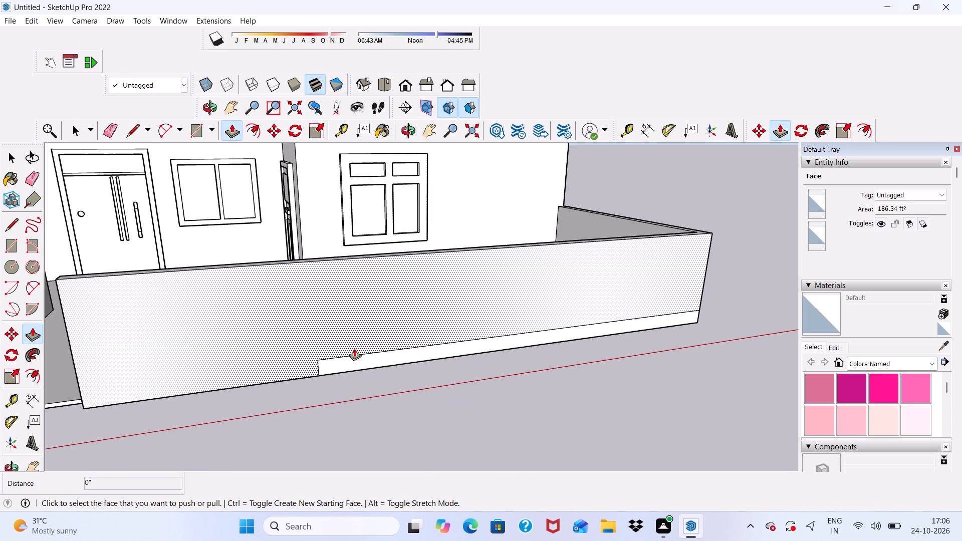
Push/Pull the low base rectangle outward from the front boundary wall to form a projecting slab.
{"action": "left_click", "coordinate": [351, 357]}
{"action": "left_click", "coordinate": [374, 402]}
Push/Pull the projecting slab's top face down about 8" to thin the slab.
{"action": "scroll", "coordinate": [370, 377], "scroll_direction": "up", "scroll_amount": 4}
{"action": "left_click", "coordinate": [370, 376]}
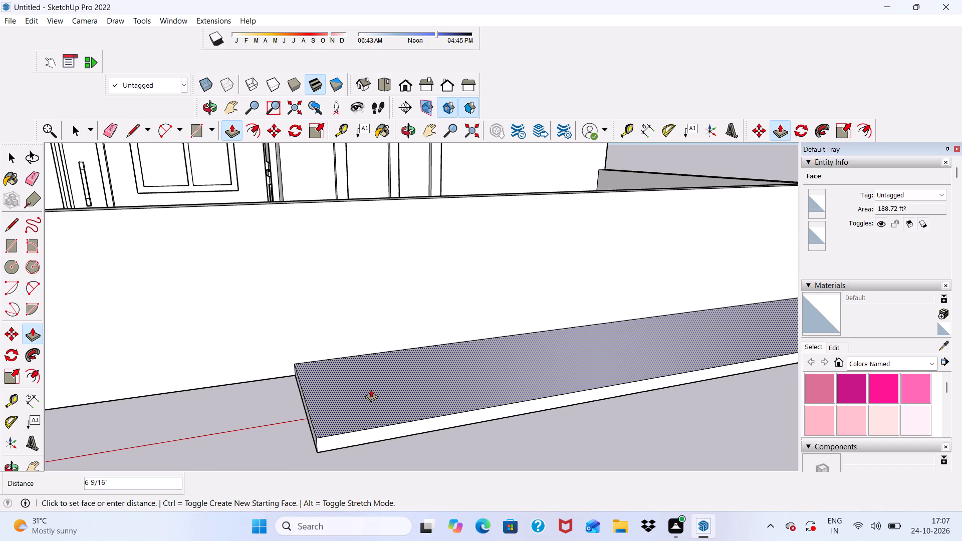
{"action": "scroll", "coordinate": [355, 367], "scroll_direction": "down", "scroll_amount": 1}
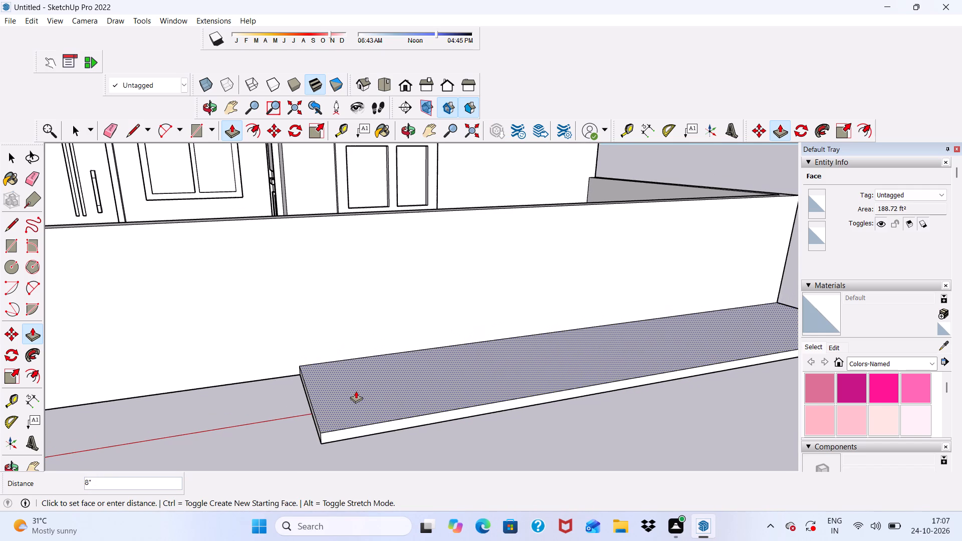
{"action": "left_click", "coordinate": [356, 391]}
{"action": "scroll", "coordinate": [265, 383], "scroll_direction": "down", "scroll_amount": 5}
{"action": "key", "text": "space"}
Examine the thin slab and the front boundary wall from below, from the side and from the front.
{"action": "scroll", "coordinate": [521, 405], "scroll_direction": "down", "scroll_amount": 1}
{"action": "middle_click_drag", "start_coordinate": [523, 407], "coordinate": [525, 279]}
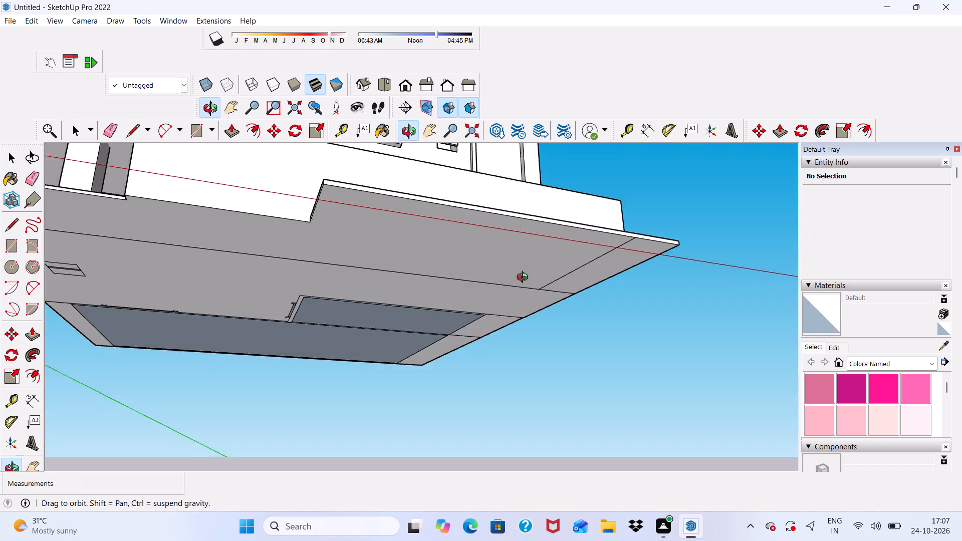
{"action": "middle_click_drag", "start_coordinate": [525, 279], "coordinate": [341, 416]}
{"action": "scroll", "coordinate": [303, 323], "scroll_direction": "up", "scroll_amount": 1}
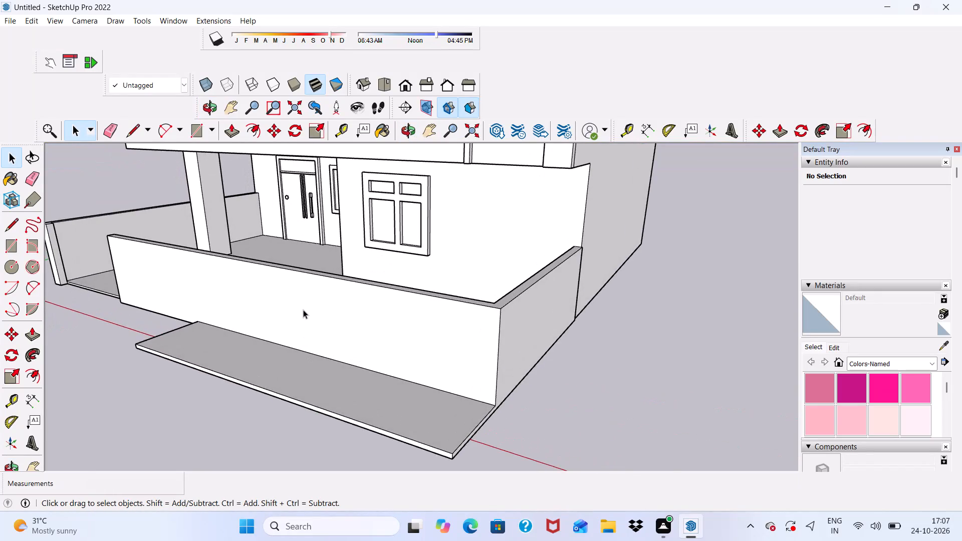
{"action": "scroll", "coordinate": [303, 310], "scroll_direction": "down", "scroll_amount": 13}
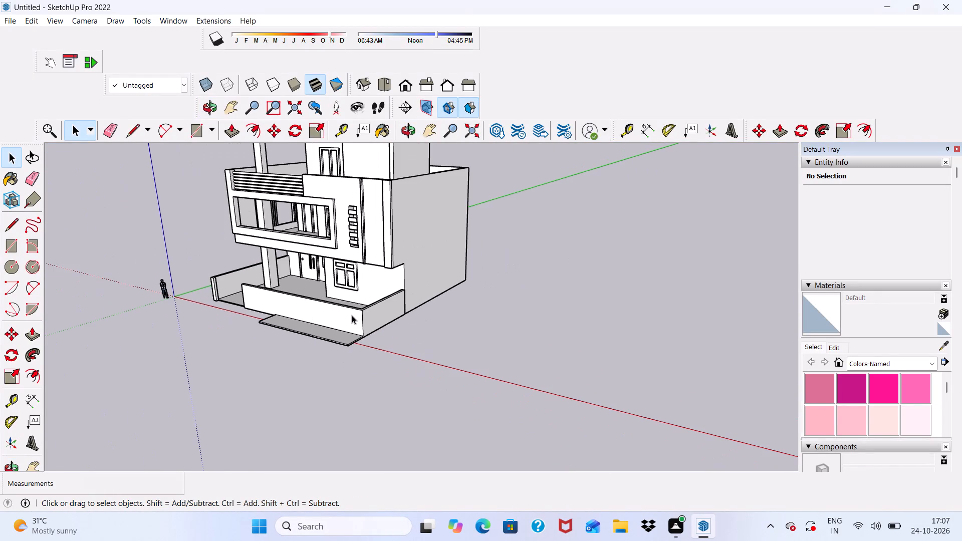
{"action": "scroll", "coordinate": [194, 279], "scroll_direction": "up", "scroll_amount": 6}
{"action": "middle_click_drag", "start_coordinate": [404, 288], "coordinate": [486, 294]}
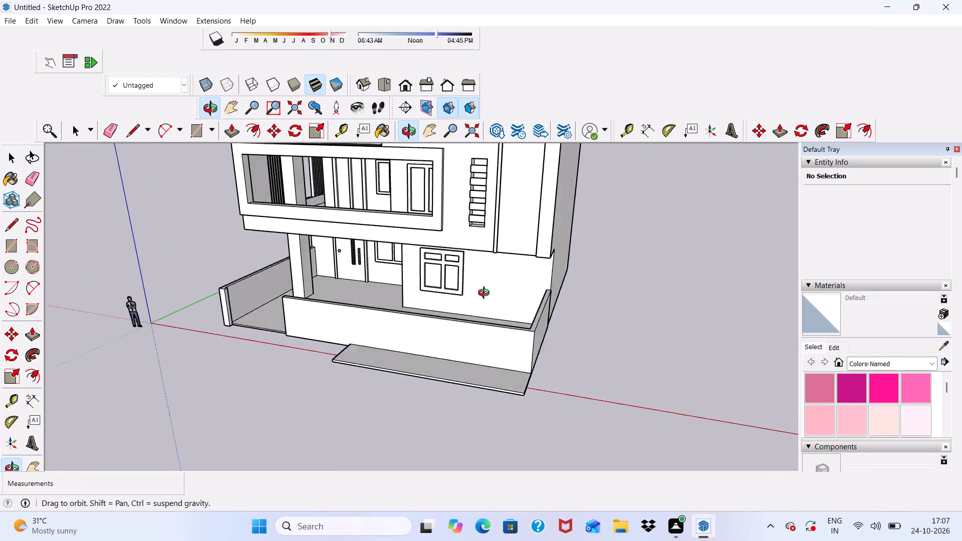
{"action": "middle_click_drag", "start_coordinate": [486, 294], "coordinate": [499, 289]}
Draw a rectangle about 2' wide on the front boundary wall's outer face beside the entrance opening, from its top corner to the base edge.
{"action": "left_click", "coordinate": [190, 124]}
{"action": "scroll", "coordinate": [286, 301], "scroll_direction": "up", "scroll_amount": 4}
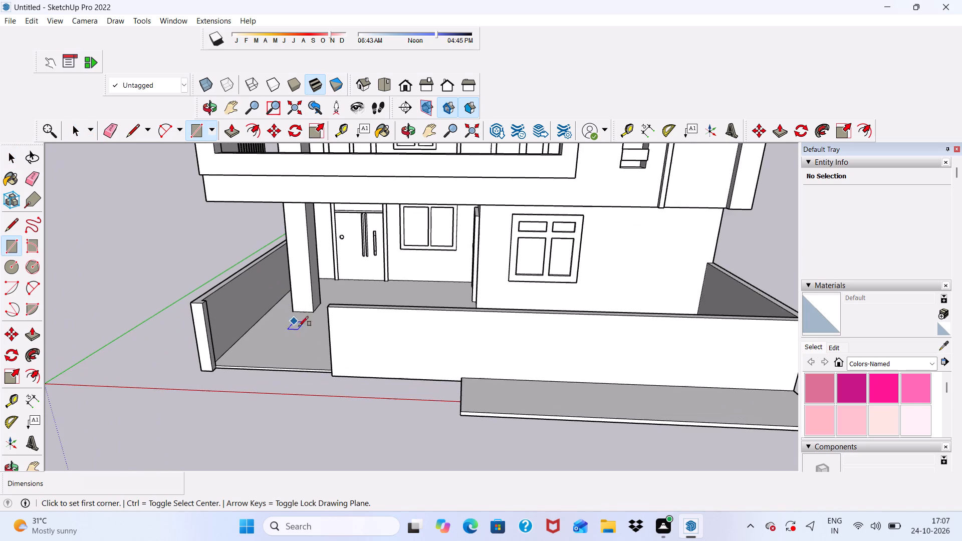
{"action": "middle_click_drag", "start_coordinate": [316, 346], "coordinate": [343, 312]}
{"action": "scroll", "coordinate": [343, 312], "scroll_direction": "up", "scroll_amount": 5}
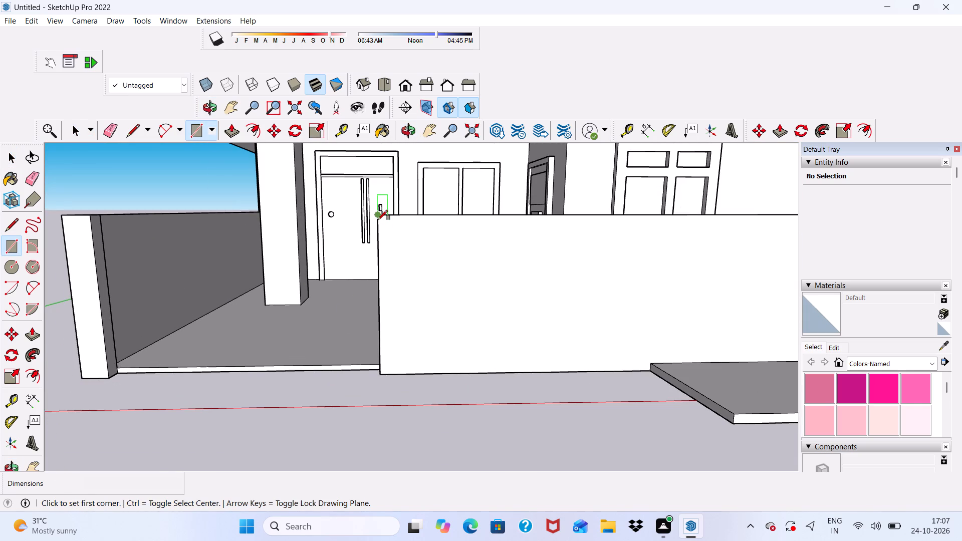
{"action": "left_click", "coordinate": [378, 220]}
{"action": "scroll", "coordinate": [397, 349], "scroll_direction": "up", "scroll_amount": 3}
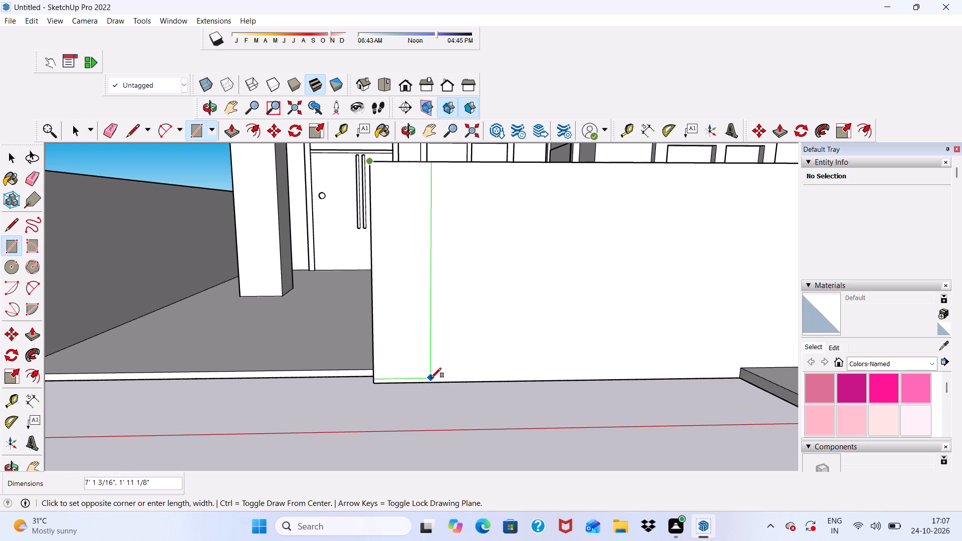
{"action": "left_click", "coordinate": [436, 383]}
{"action": "scroll", "coordinate": [253, 317], "scroll_direction": "down", "scroll_amount": 10}
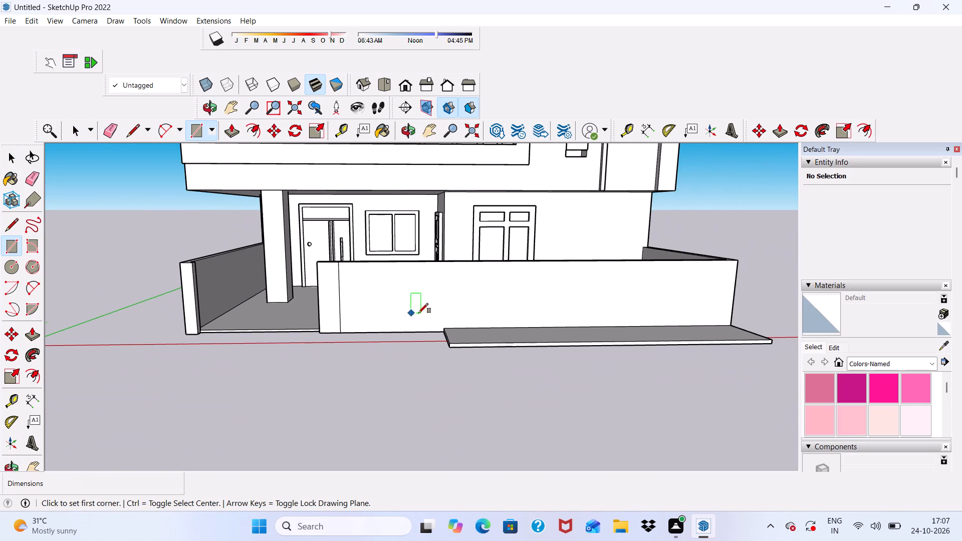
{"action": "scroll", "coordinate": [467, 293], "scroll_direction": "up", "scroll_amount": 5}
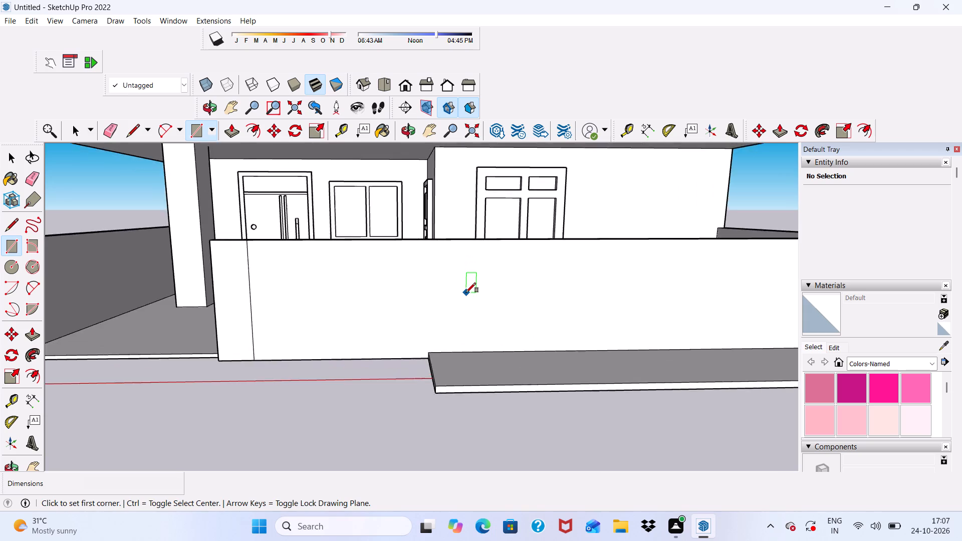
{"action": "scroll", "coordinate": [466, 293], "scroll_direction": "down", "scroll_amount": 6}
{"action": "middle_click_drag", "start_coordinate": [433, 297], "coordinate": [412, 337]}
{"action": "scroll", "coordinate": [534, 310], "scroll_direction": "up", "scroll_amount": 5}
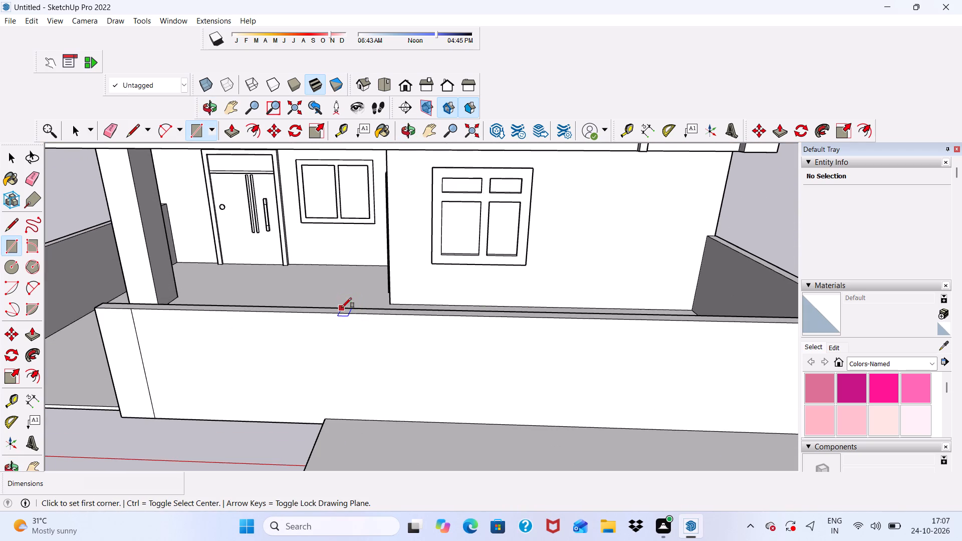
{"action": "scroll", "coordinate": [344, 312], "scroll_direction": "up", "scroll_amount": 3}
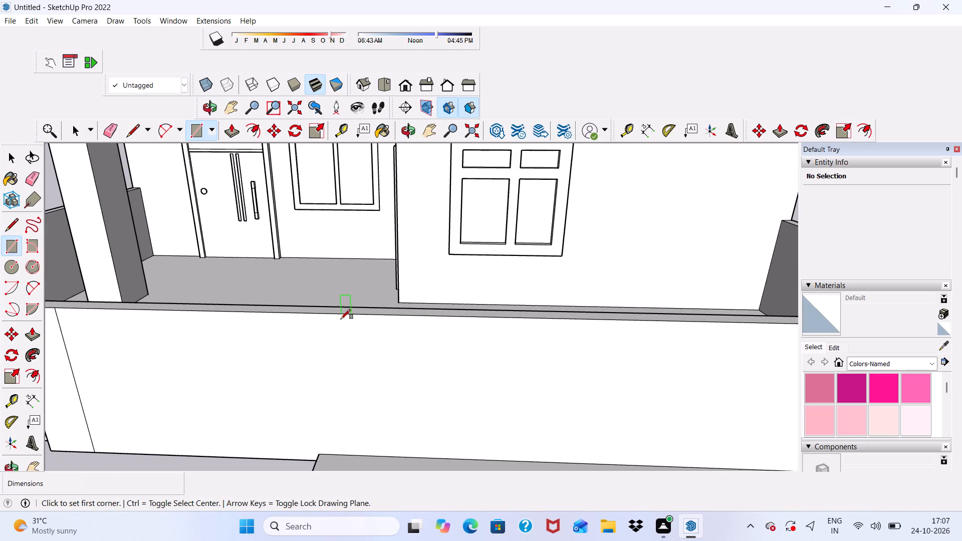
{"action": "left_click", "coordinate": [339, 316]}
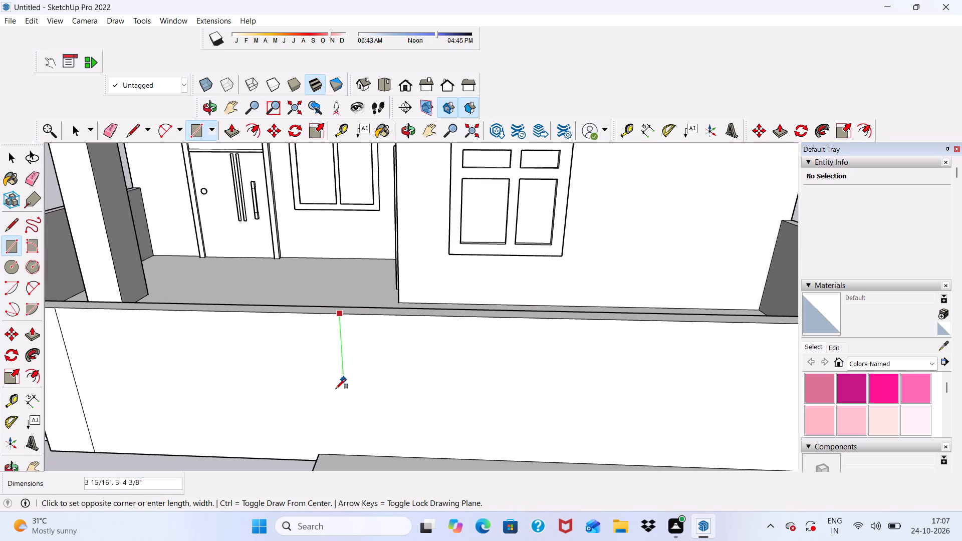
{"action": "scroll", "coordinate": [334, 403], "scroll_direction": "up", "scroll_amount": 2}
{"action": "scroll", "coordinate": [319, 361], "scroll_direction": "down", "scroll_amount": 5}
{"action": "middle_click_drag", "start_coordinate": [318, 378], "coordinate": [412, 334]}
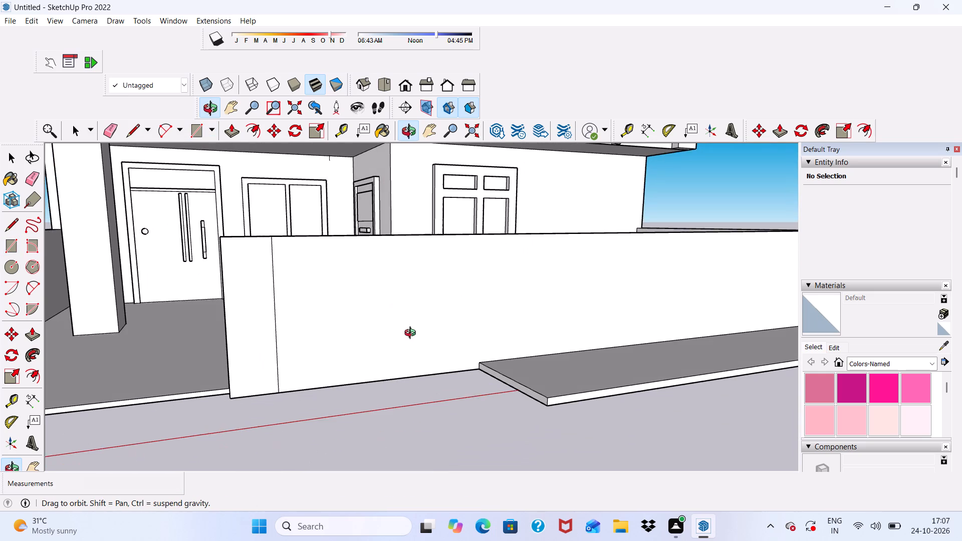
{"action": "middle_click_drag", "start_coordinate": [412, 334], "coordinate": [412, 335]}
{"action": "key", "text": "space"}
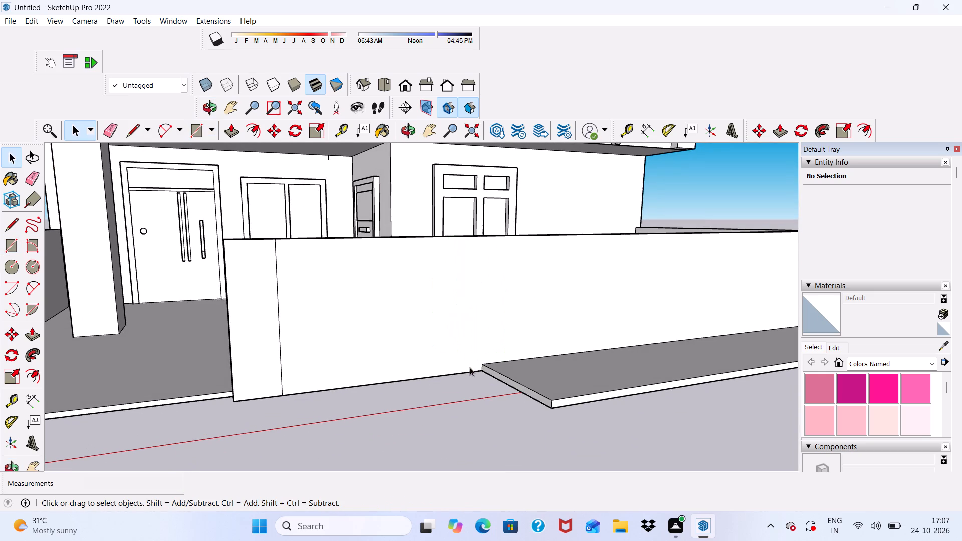
Draw a rectangle about 1' 11" wide and 7' 3" tall on the front wall's outer face, from the slab's base corner to the wall's top edge.
{"action": "middle_click_drag", "start_coordinate": [446, 351], "coordinate": [447, 363]}
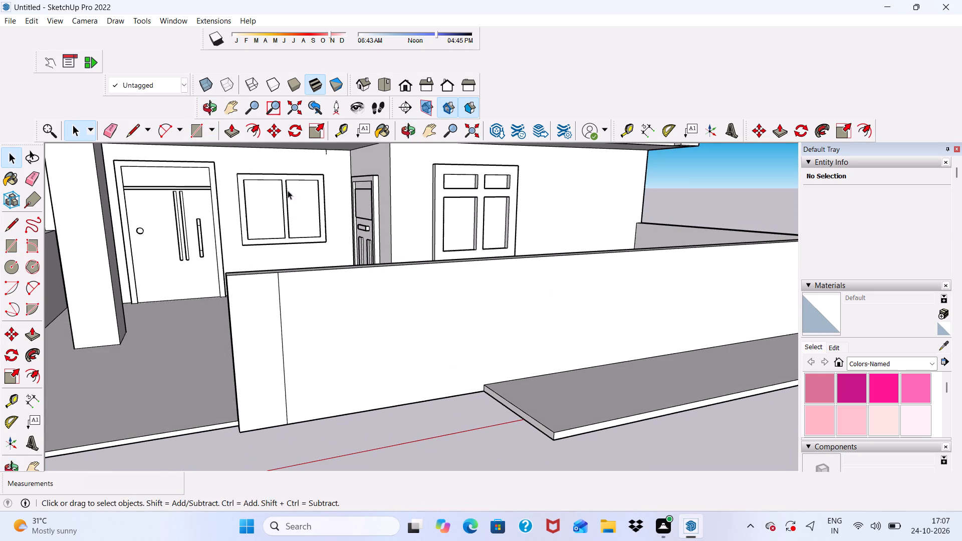
{"action": "left_click", "coordinate": [197, 134]}
{"action": "scroll", "coordinate": [477, 384], "scroll_direction": "up", "scroll_amount": 5}
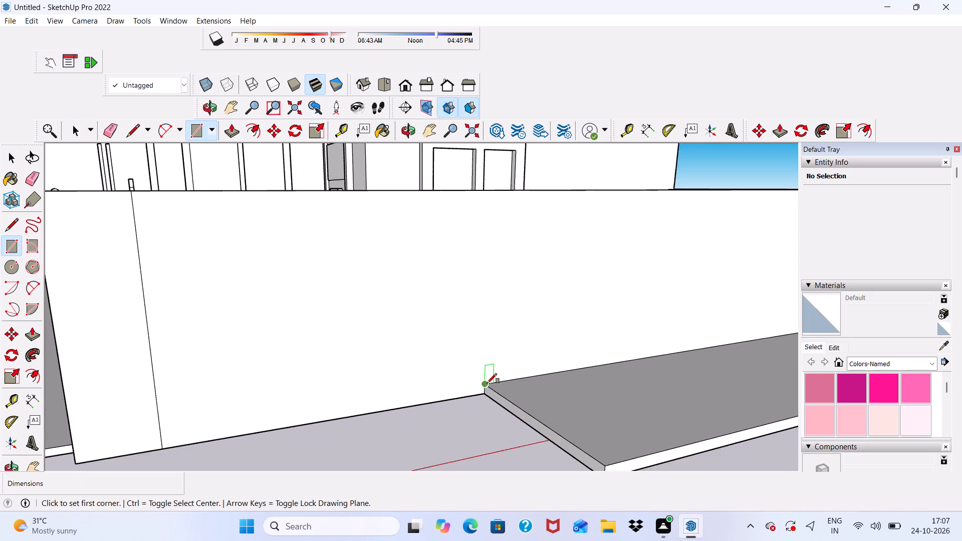
{"action": "scroll", "coordinate": [487, 383], "scroll_direction": "up", "scroll_amount": 4}
{"action": "left_click", "coordinate": [482, 397]}
{"action": "scroll", "coordinate": [438, 261], "scroll_direction": "down", "scroll_amount": 3}
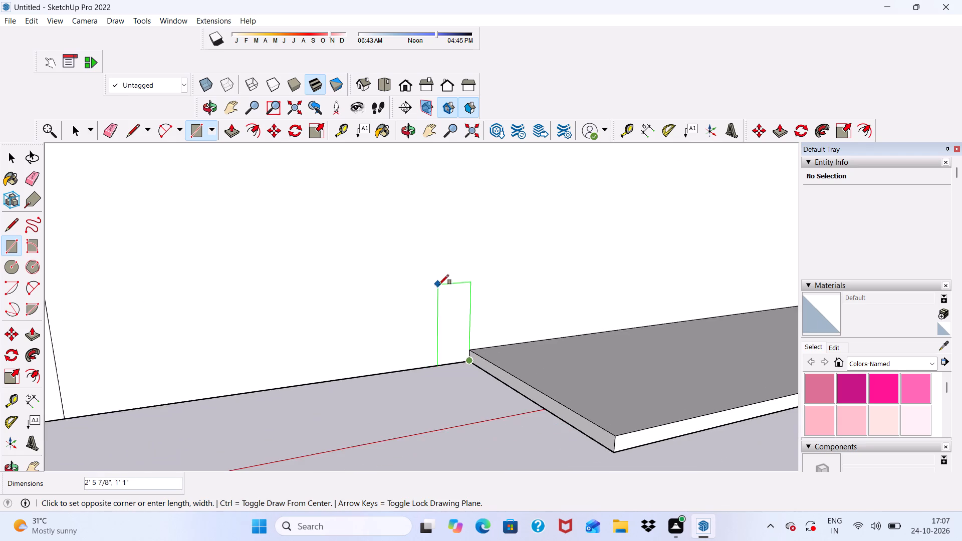
{"action": "scroll", "coordinate": [439, 285], "scroll_direction": "down", "scroll_amount": 9}
{"action": "scroll", "coordinate": [394, 160], "scroll_direction": "up", "scroll_amount": 1}
{"action": "scroll", "coordinate": [411, 202], "scroll_direction": "up", "scroll_amount": 3}
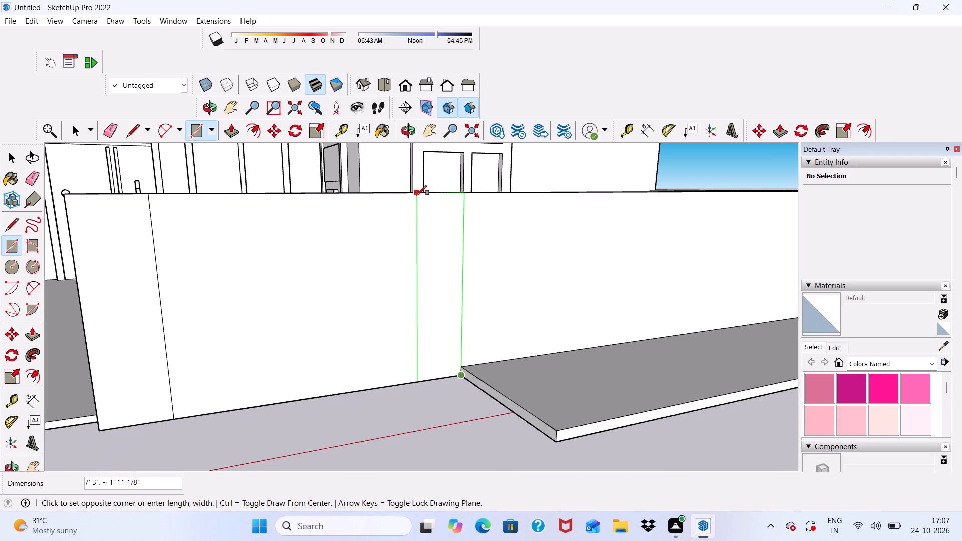
{"action": "left_click", "coordinate": [417, 195]}
{"action": "scroll", "coordinate": [400, 202], "scroll_direction": "down", "scroll_amount": 6}
{"action": "key", "text": "space"}
Push/Pull the rectangle beside the slab outward 1' to form a pillar on the front boundary wall.
{"action": "middle_click_drag", "start_coordinate": [391, 221], "coordinate": [311, 254]}
{"action": "scroll", "coordinate": [333, 267], "scroll_direction": "up", "scroll_amount": 5}
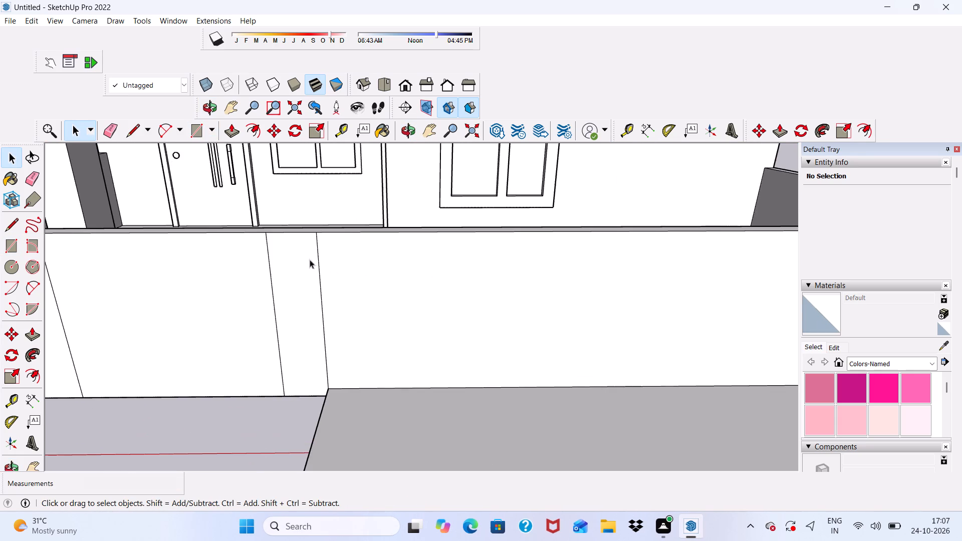
{"action": "left_click", "coordinate": [297, 265]}
{"action": "left_click", "coordinate": [228, 129]}
{"action": "left_click", "coordinate": [293, 249]}
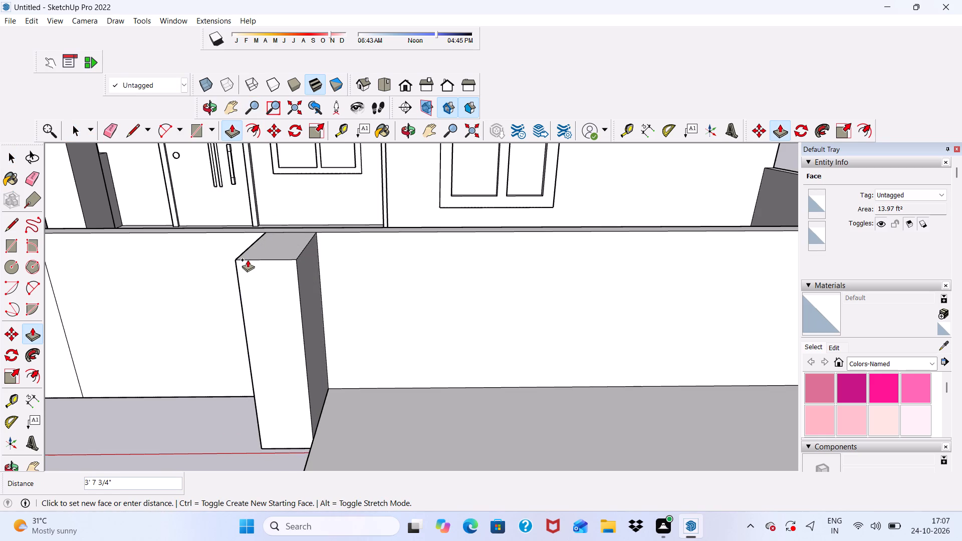
{"action": "key", "text": "1"}
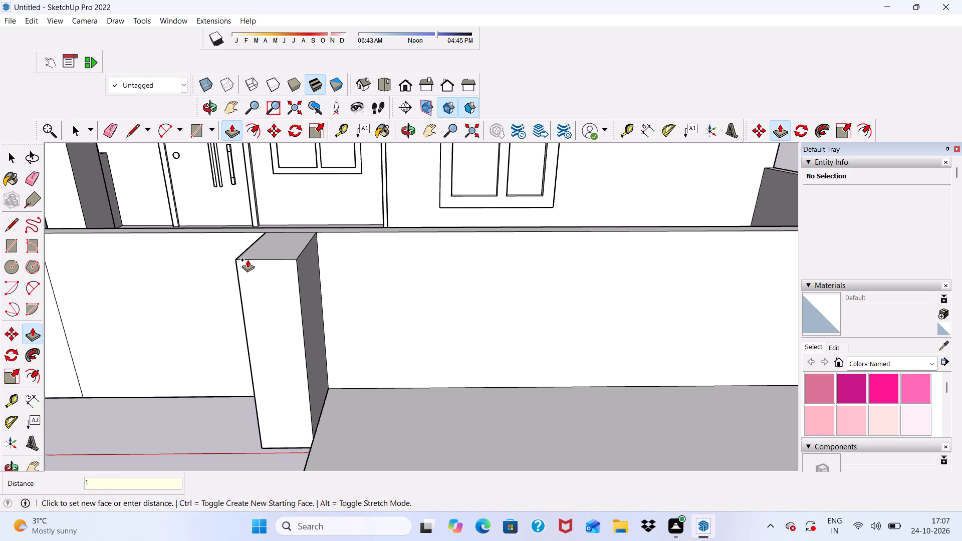
{"action": "key", "text": "apostrophe"}
{"action": "key", "text": "Return"}
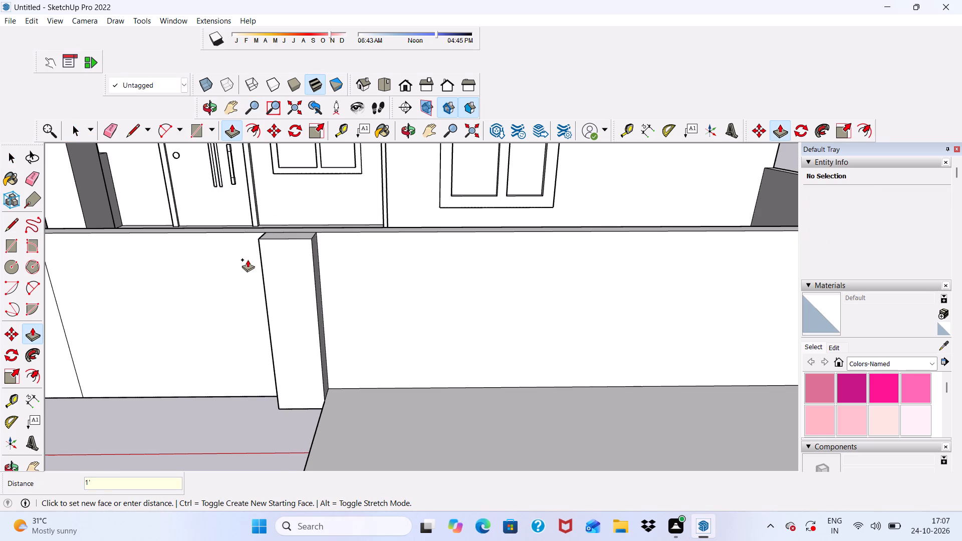
Push/Pull the narrow strip beside the entrance opening outward to the same 1' depth as the pillar at the slab.
{"action": "scroll", "coordinate": [247, 263], "scroll_direction": "down", "scroll_amount": 6}
{"action": "scroll", "coordinate": [277, 255], "scroll_direction": "up", "scroll_amount": 1}
{"action": "scroll", "coordinate": [129, 273], "scroll_direction": "up", "scroll_amount": 4}
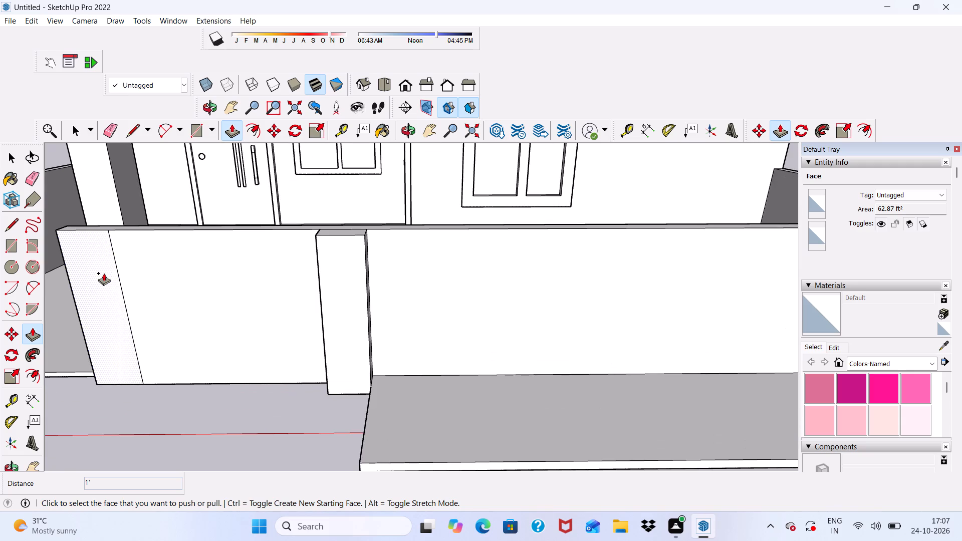
{"action": "left_click", "coordinate": [104, 273]}
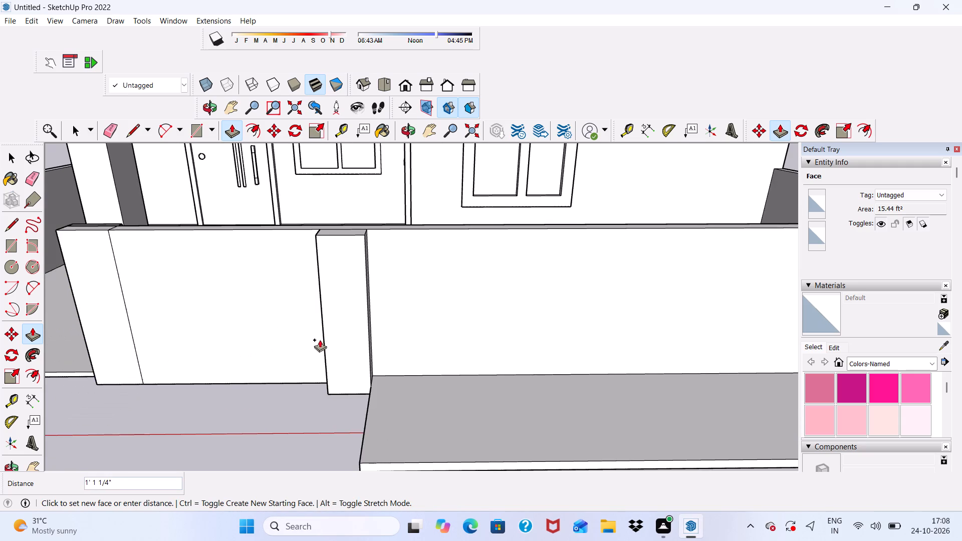
{"action": "left_click", "coordinate": [322, 340]}
{"action": "scroll", "coordinate": [232, 305], "scroll_direction": "down", "scroll_amount": 6}
{"action": "middle_click_drag", "start_coordinate": [232, 324], "coordinate": [158, 359]}
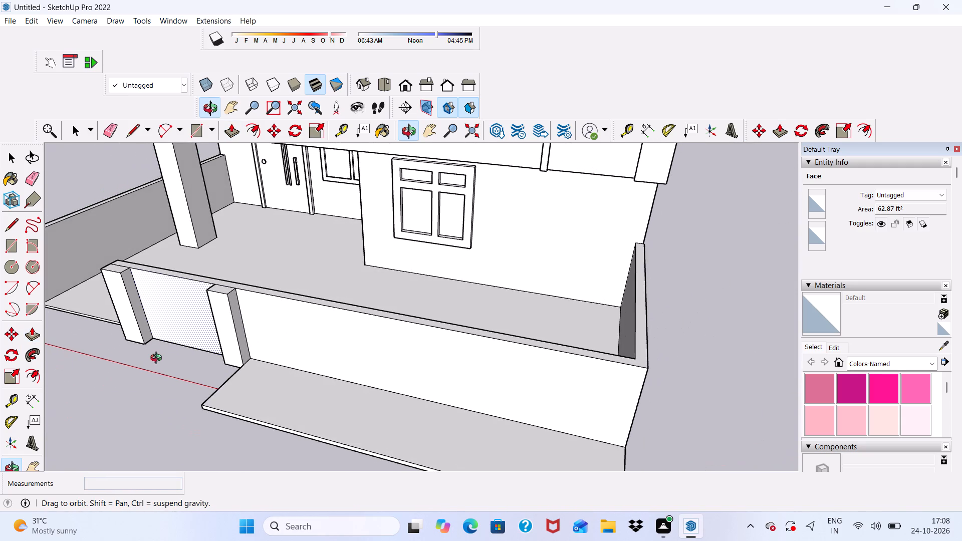
{"action": "middle_click_drag", "start_coordinate": [158, 359], "coordinate": [158, 359]}
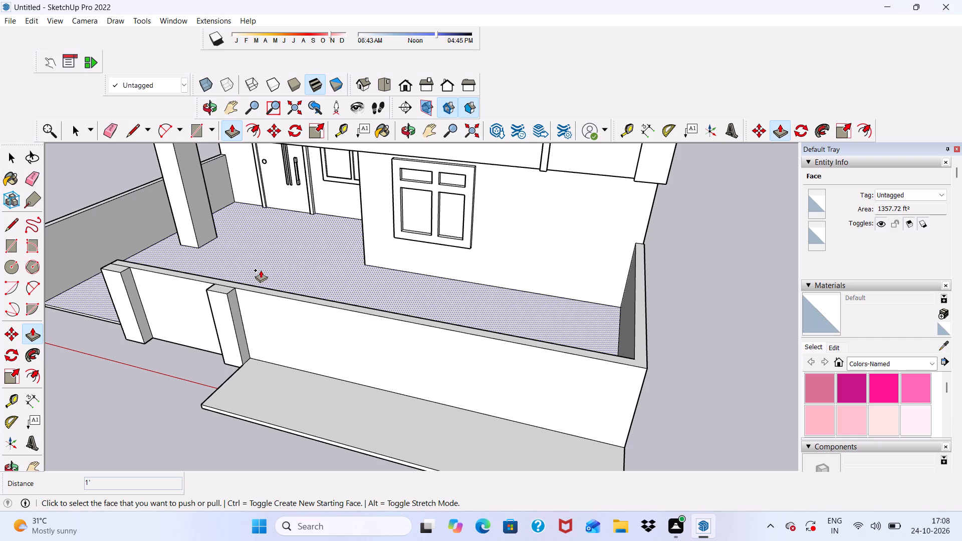
{"action": "scroll", "coordinate": [266, 269], "scroll_direction": "down", "scroll_amount": 3}
{"action": "key", "text": "space"}
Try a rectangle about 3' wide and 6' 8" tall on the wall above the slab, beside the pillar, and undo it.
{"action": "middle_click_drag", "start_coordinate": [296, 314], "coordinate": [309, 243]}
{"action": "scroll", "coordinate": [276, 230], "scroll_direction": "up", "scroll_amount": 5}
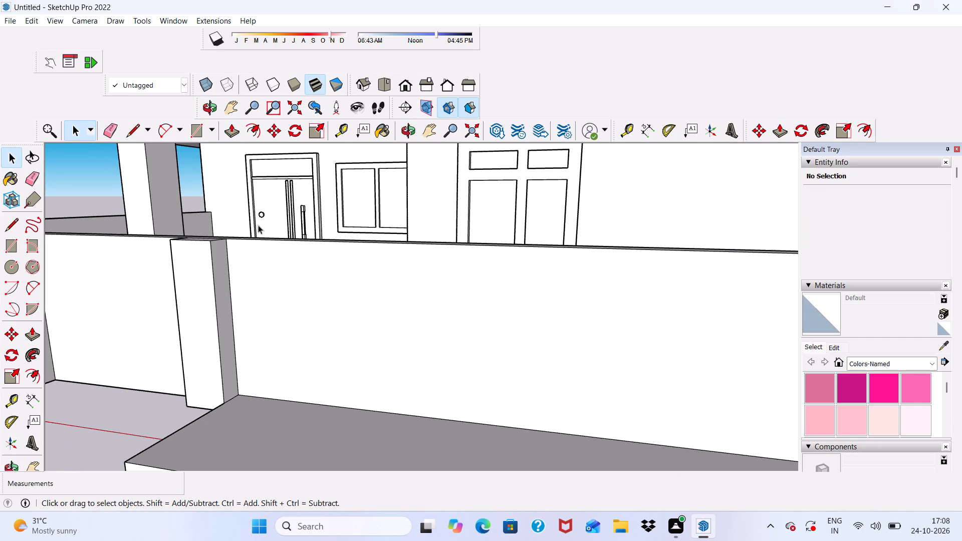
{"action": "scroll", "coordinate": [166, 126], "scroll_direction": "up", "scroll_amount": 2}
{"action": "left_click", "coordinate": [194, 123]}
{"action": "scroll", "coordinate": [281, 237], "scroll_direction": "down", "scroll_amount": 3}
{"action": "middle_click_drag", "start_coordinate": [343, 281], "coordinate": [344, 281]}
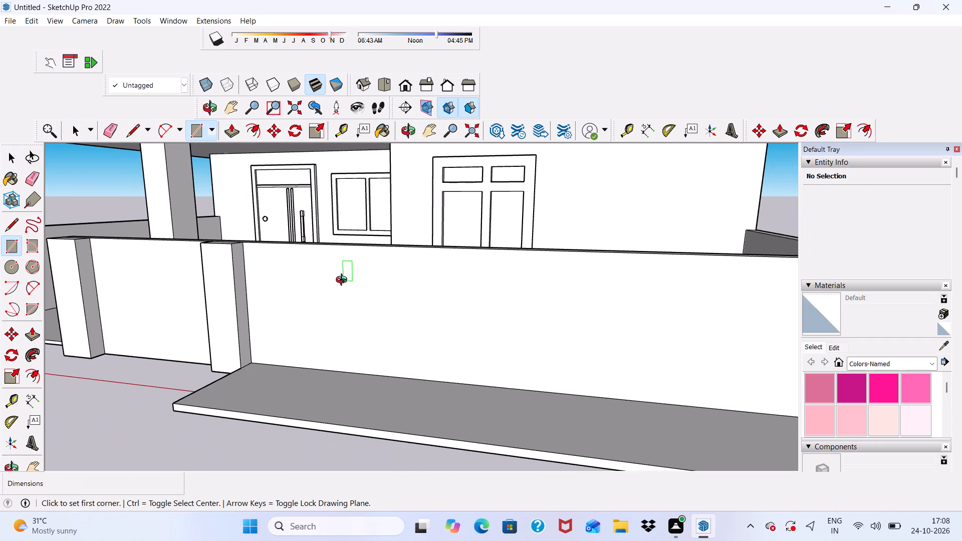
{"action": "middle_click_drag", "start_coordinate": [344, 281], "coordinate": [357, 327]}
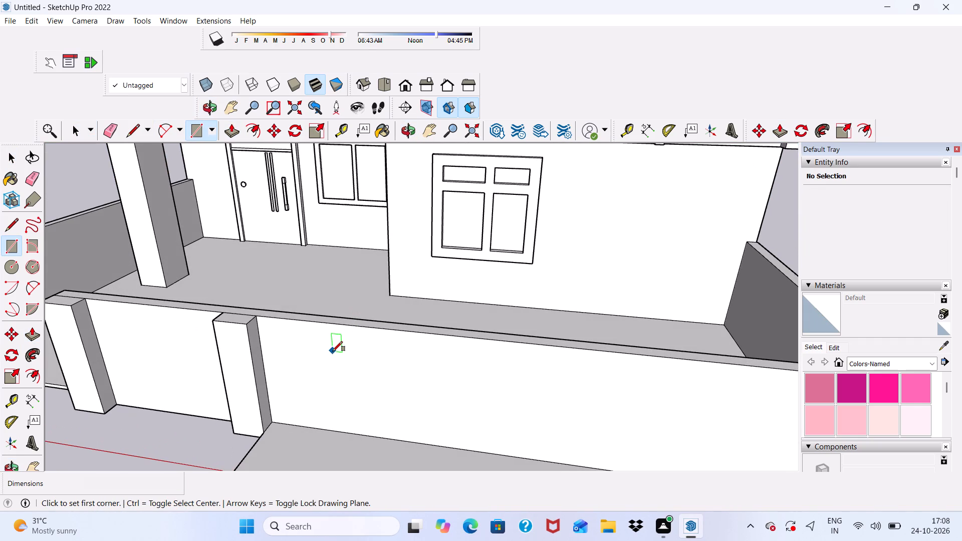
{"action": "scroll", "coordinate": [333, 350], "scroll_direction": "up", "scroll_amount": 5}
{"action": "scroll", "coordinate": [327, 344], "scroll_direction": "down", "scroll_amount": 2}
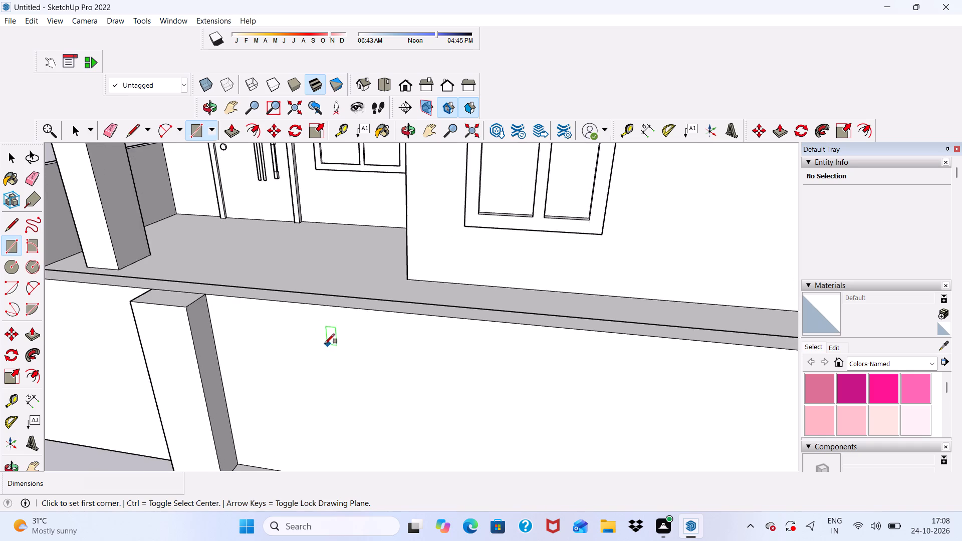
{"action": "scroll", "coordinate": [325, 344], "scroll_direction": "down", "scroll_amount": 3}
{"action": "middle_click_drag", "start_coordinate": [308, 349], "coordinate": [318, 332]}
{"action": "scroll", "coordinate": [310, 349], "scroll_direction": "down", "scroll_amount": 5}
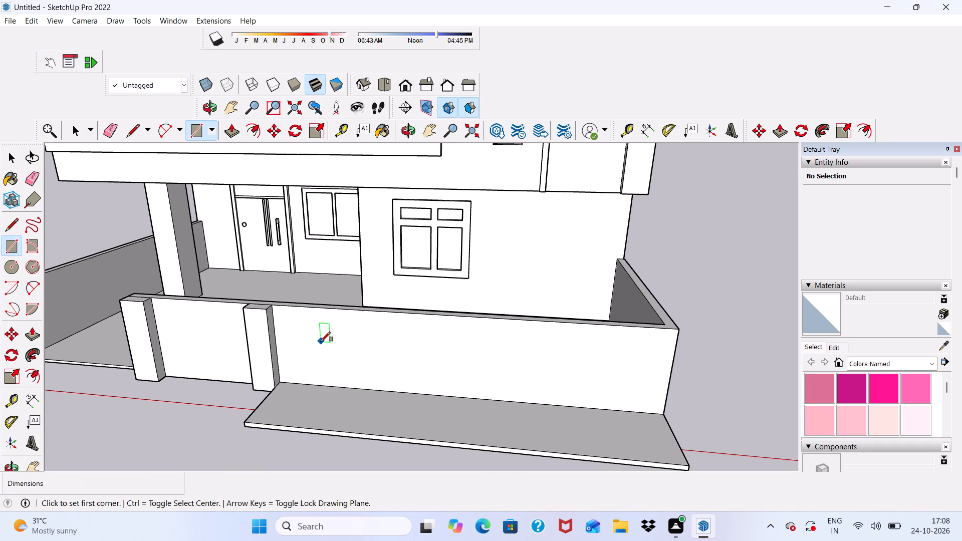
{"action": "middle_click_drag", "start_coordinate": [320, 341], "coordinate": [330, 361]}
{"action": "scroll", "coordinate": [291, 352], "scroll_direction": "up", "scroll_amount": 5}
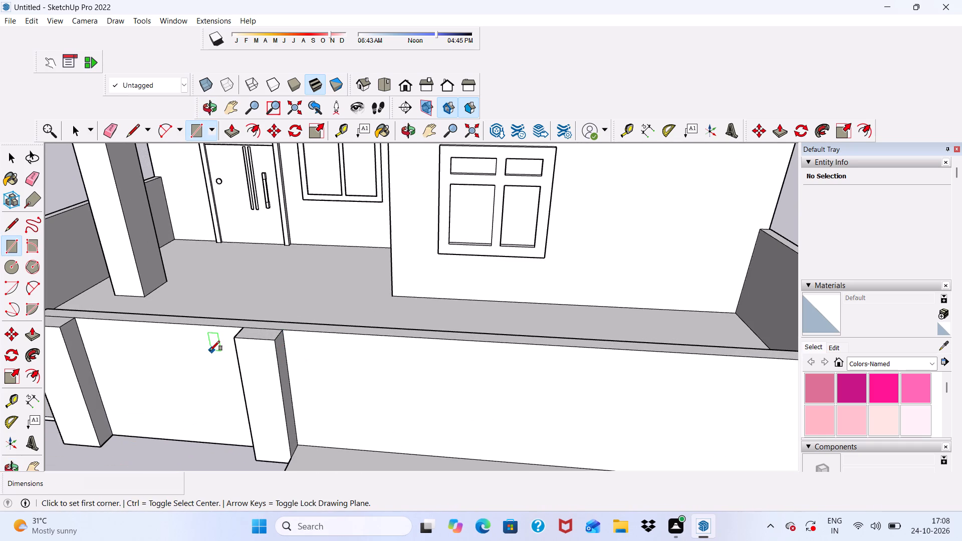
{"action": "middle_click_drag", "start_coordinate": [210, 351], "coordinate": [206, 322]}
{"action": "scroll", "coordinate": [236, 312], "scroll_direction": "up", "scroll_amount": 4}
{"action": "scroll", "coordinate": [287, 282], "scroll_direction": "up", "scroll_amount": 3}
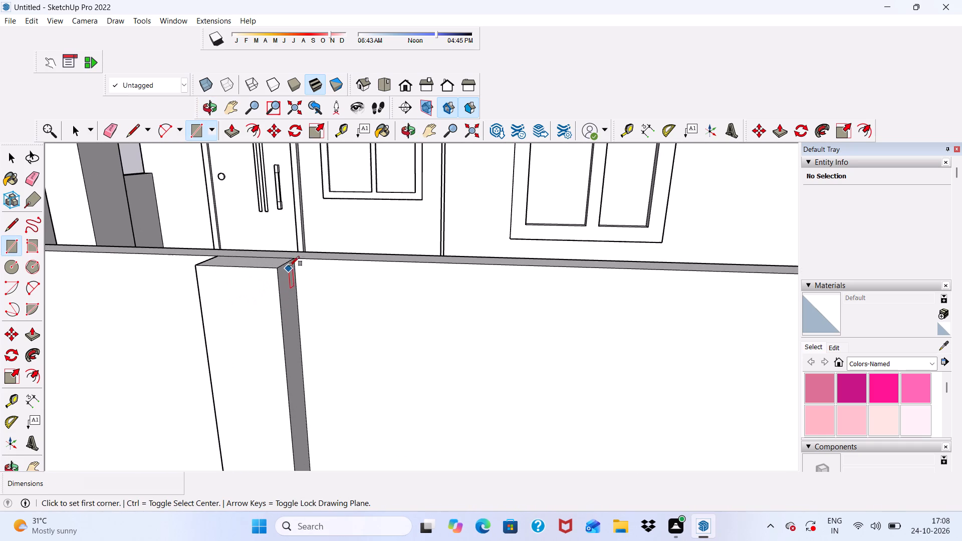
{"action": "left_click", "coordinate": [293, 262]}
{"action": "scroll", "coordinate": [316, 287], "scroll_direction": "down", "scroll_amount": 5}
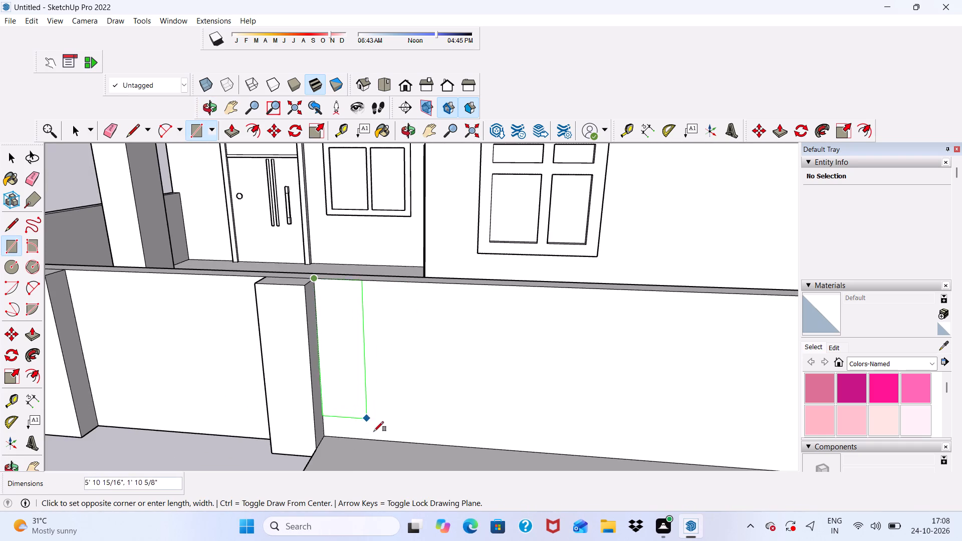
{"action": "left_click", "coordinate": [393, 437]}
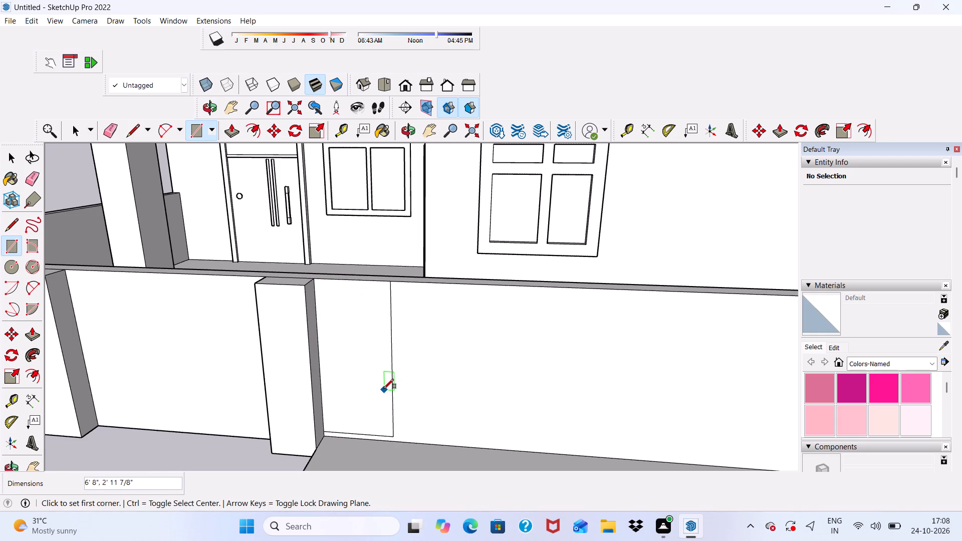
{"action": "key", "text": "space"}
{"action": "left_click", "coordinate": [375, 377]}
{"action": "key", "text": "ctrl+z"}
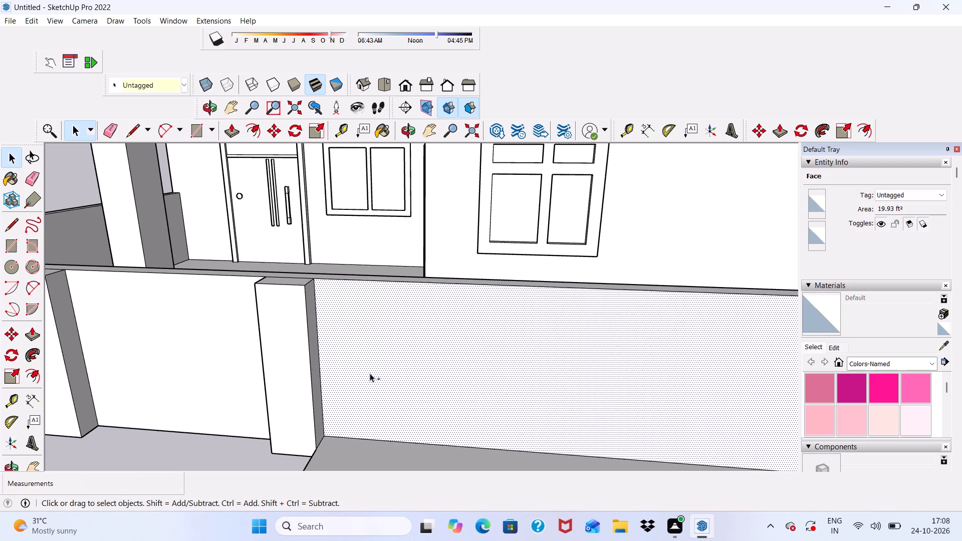
Draw a rectangle about 2' 5" wide on the wall beside the slab-side pillar, from the pillar's top corner down to the slab's surface.
{"action": "left_click", "coordinate": [191, 131]}
{"action": "scroll", "coordinate": [352, 295], "scroll_direction": "up", "scroll_amount": 2}
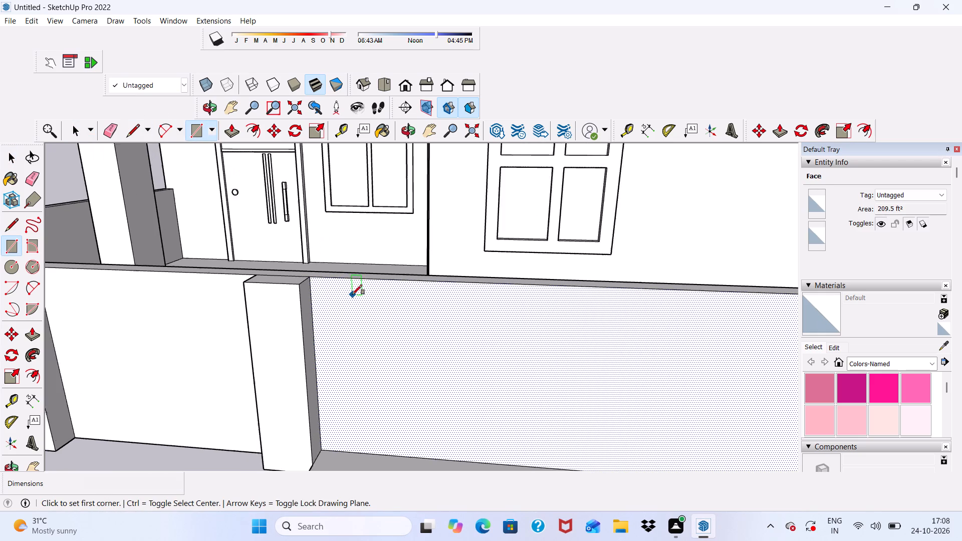
{"action": "scroll", "coordinate": [352, 295], "scroll_direction": "up", "scroll_amount": 6}
{"action": "left_click", "coordinate": [296, 266]}
{"action": "scroll", "coordinate": [378, 258], "scroll_direction": "down", "scroll_amount": 4}
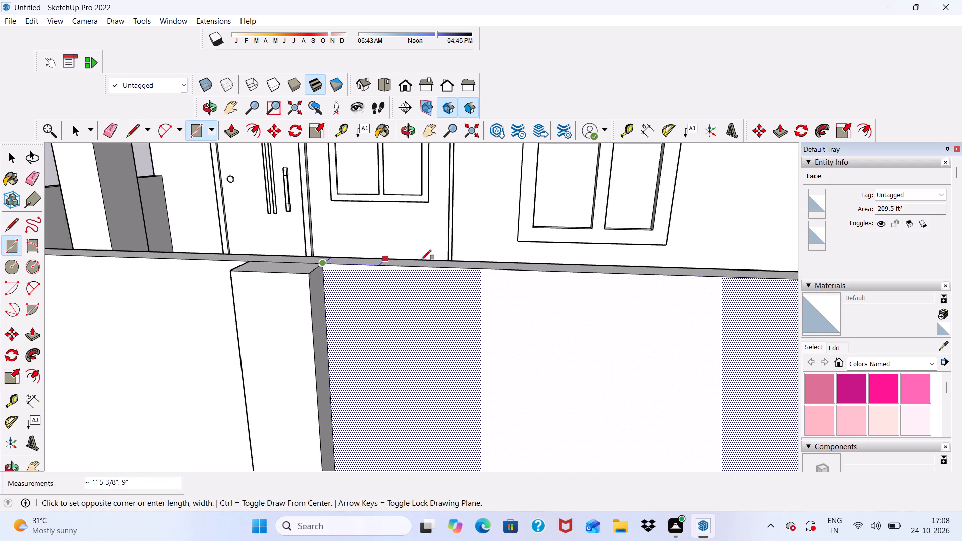
{"action": "scroll", "coordinate": [421, 260], "scroll_direction": "down", "scroll_amount": 2}
{"action": "scroll", "coordinate": [416, 196], "scroll_direction": "down", "scroll_amount": 4}
{"action": "scroll", "coordinate": [445, 352], "scroll_direction": "up", "scroll_amount": 7}
{"action": "scroll", "coordinate": [399, 312], "scroll_direction": "up", "scroll_amount": 3}
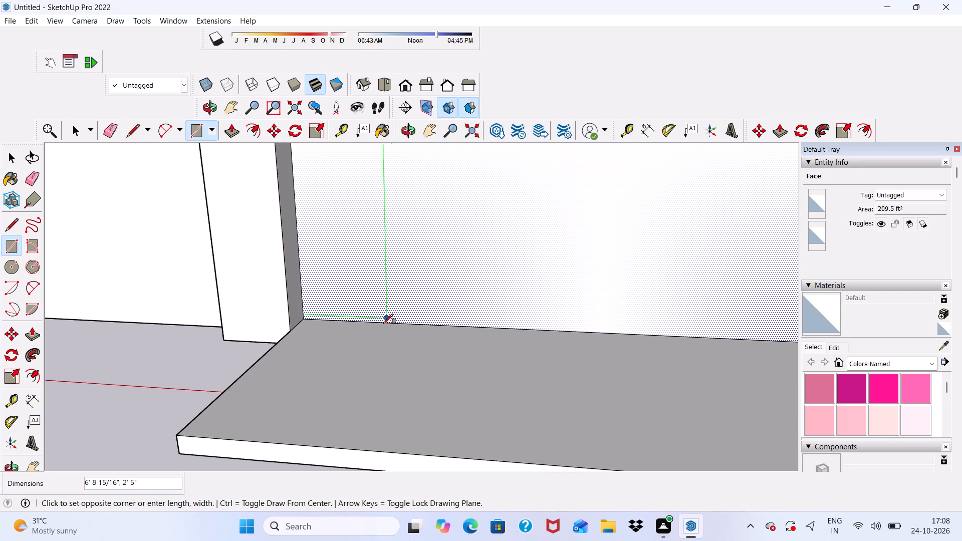
{"action": "left_click", "coordinate": [385, 323]}
{"action": "key", "text": "space"}
Push/Pull the new rectangle above the slab outward about 5" to form a shallow projection beside the pillar.
{"action": "left_click", "coordinate": [351, 274]}
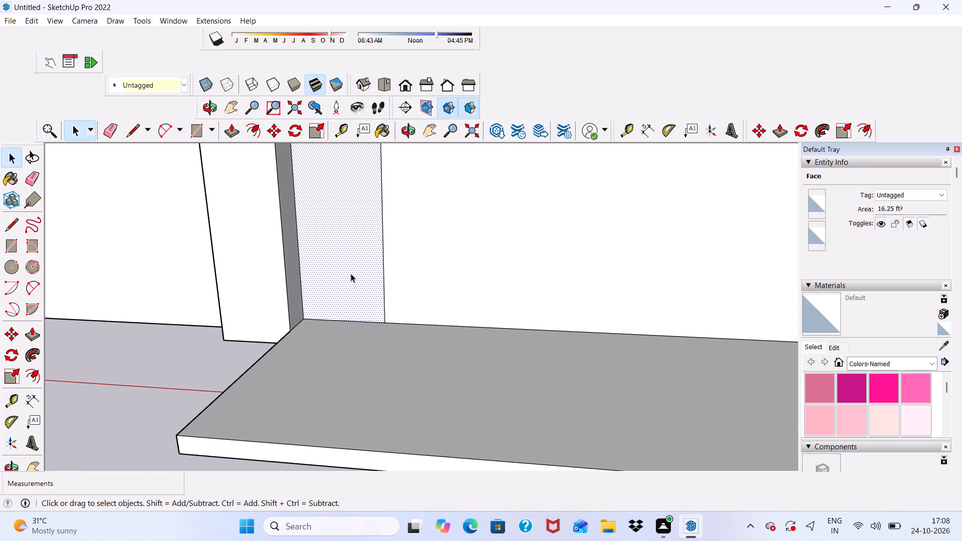
{"action": "left_click", "coordinate": [227, 129]}
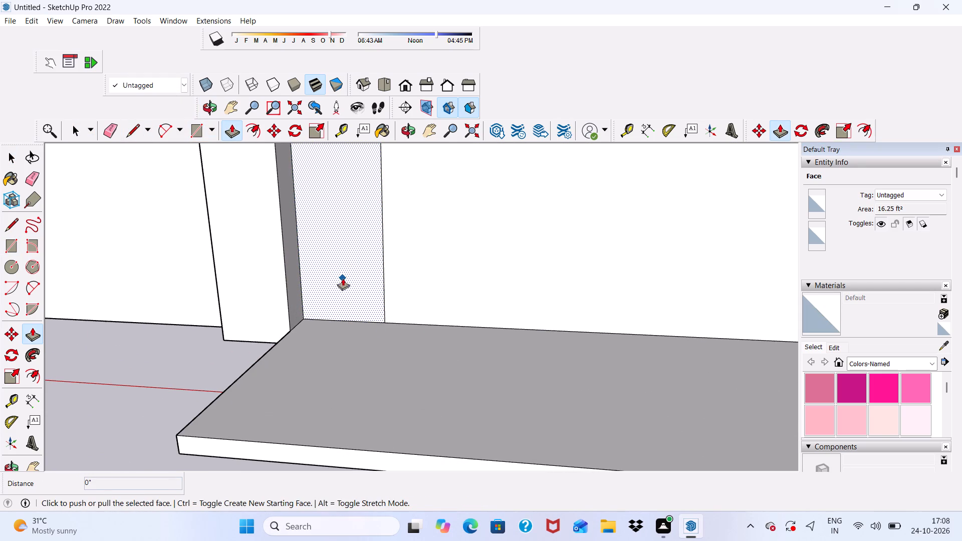
{"action": "left_click", "coordinate": [342, 278]}
{"action": "left_click", "coordinate": [334, 278]}
{"action": "scroll", "coordinate": [273, 285], "scroll_direction": "down", "scroll_amount": 5}
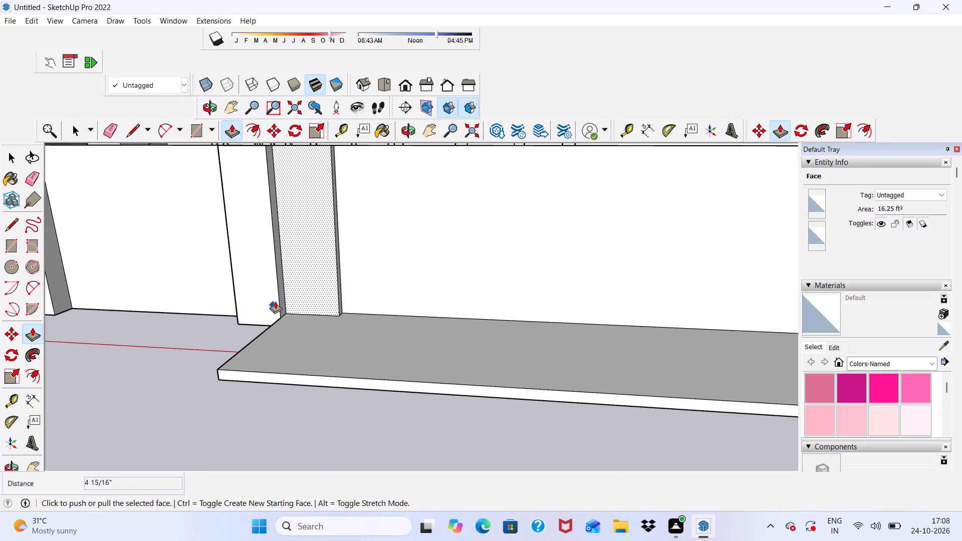
{"action": "middle_click_drag", "start_coordinate": [276, 301], "coordinate": [135, 368]}
{"action": "key", "text": "space"}
{"action": "scroll", "coordinate": [253, 215], "scroll_direction": "up", "scroll_amount": 5}
{"action": "scroll", "coordinate": [185, 202], "scroll_direction": "down", "scroll_amount": 1}
{"action": "middle_click_drag", "start_coordinate": [191, 215], "coordinate": [319, 213]}
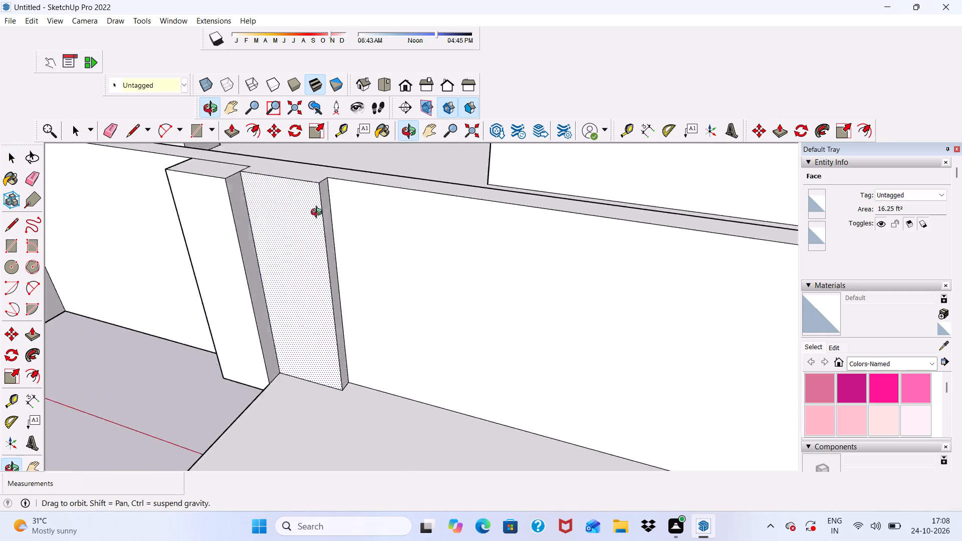
Examine the shallow projection beside the slab-side pillar and the front wall from several viewpoints.
{"action": "middle_click_drag", "start_coordinate": [319, 213], "coordinate": [366, 219]}
{"action": "scroll", "coordinate": [326, 191], "scroll_direction": "down", "scroll_amount": 8}
{"action": "left_click", "coordinate": [272, 311]}
{"action": "scroll", "coordinate": [454, 147], "scroll_direction": "up", "scroll_amount": 5}
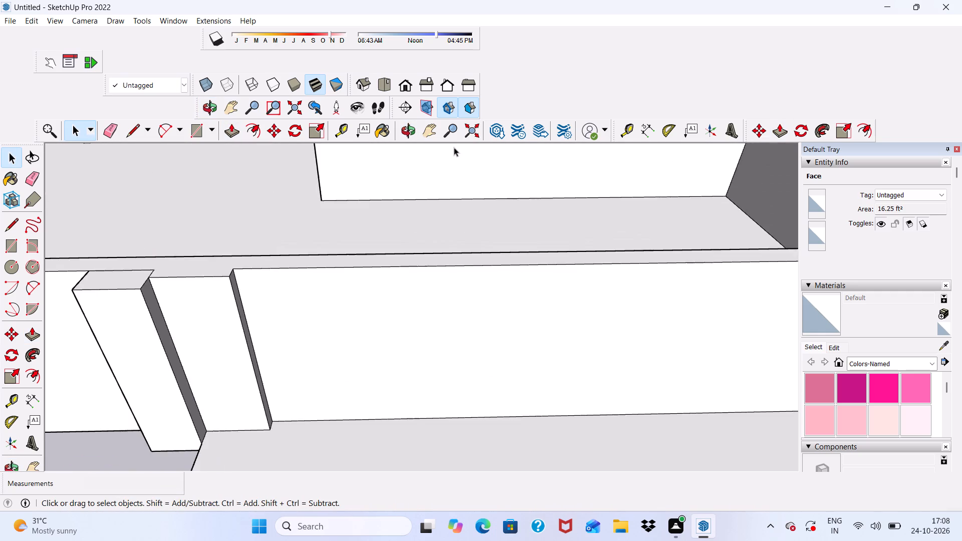
{"action": "scroll", "coordinate": [420, 184], "scroll_direction": "down", "scroll_amount": 1}
{"action": "middle_click_drag", "start_coordinate": [378, 241], "coordinate": [360, 179]}
{"action": "scroll", "coordinate": [360, 179], "scroll_direction": "up", "scroll_amount": 1}
{"action": "scroll", "coordinate": [288, 182], "scroll_direction": "down", "scroll_amount": 6}
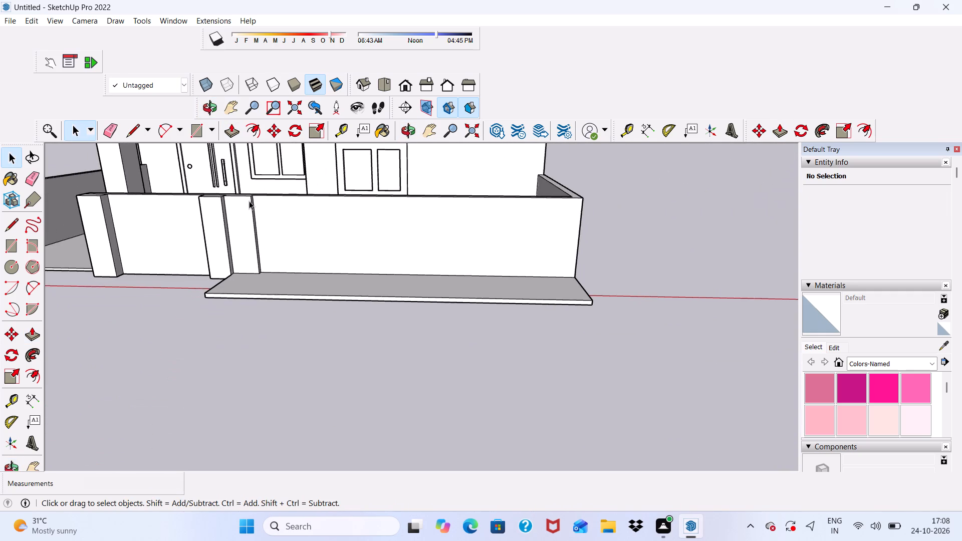
{"action": "scroll", "coordinate": [381, 218], "scroll_direction": "up", "scroll_amount": 17}
{"action": "scroll", "coordinate": [298, 179], "scroll_direction": "down", "scroll_amount": 8}
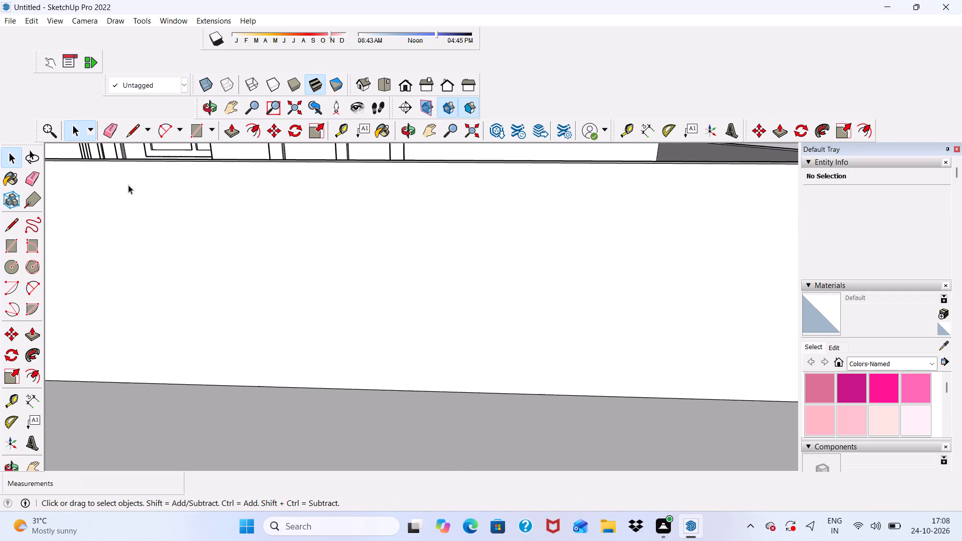
{"action": "scroll", "coordinate": [128, 185], "scroll_direction": "down", "scroll_amount": 12}
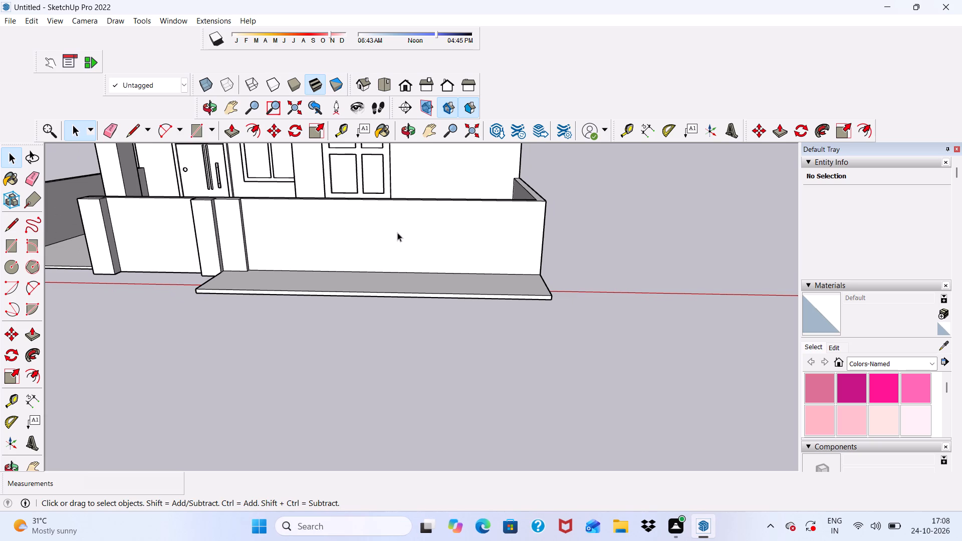
Undo the last Push/Pull of the panel beside the slab-side pillar.
{"action": "left_click", "coordinate": [198, 130]}
{"action": "scroll", "coordinate": [343, 190], "scroll_direction": "up", "scroll_amount": 5}
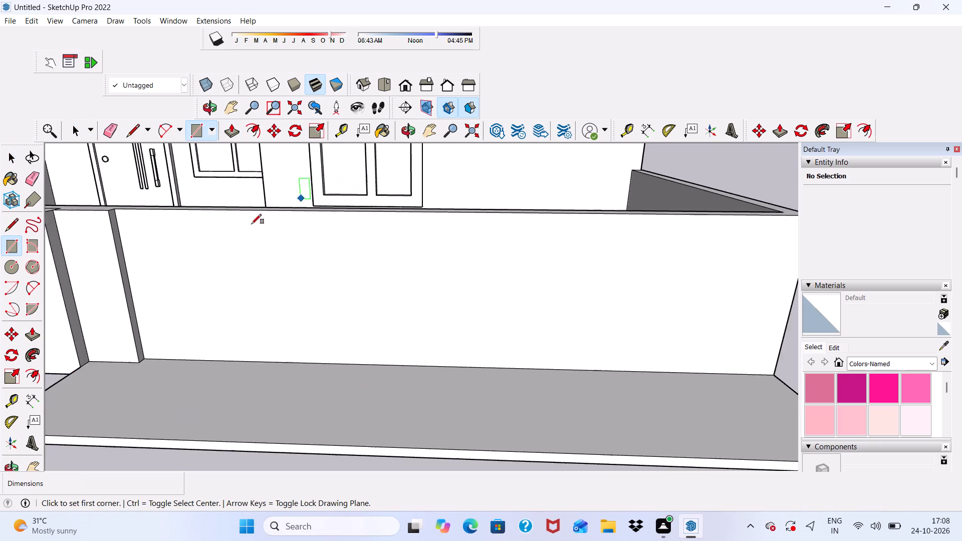
{"action": "scroll", "coordinate": [198, 231], "scroll_direction": "up", "scroll_amount": 5}
{"action": "scroll", "coordinate": [136, 211], "scroll_direction": "up", "scroll_amount": 1}
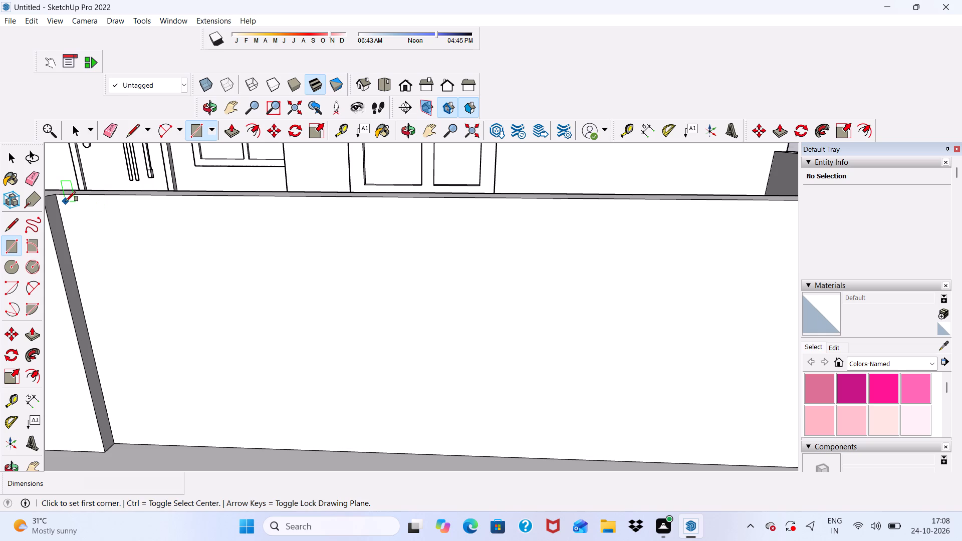
{"action": "key", "text": "ctrl+z"}
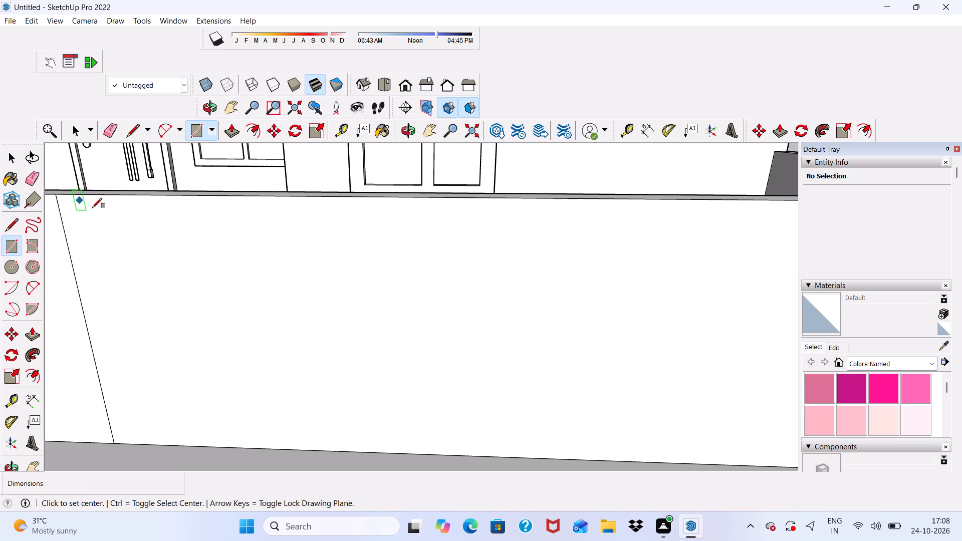
Push/Pull the panel face beside the slab-side pillar outward about 5 3/8" from the front wall.
{"action": "scroll", "coordinate": [92, 208], "scroll_direction": "down", "scroll_amount": 3}
{"action": "key", "text": "space"}
{"action": "left_click", "coordinate": [64, 244]}
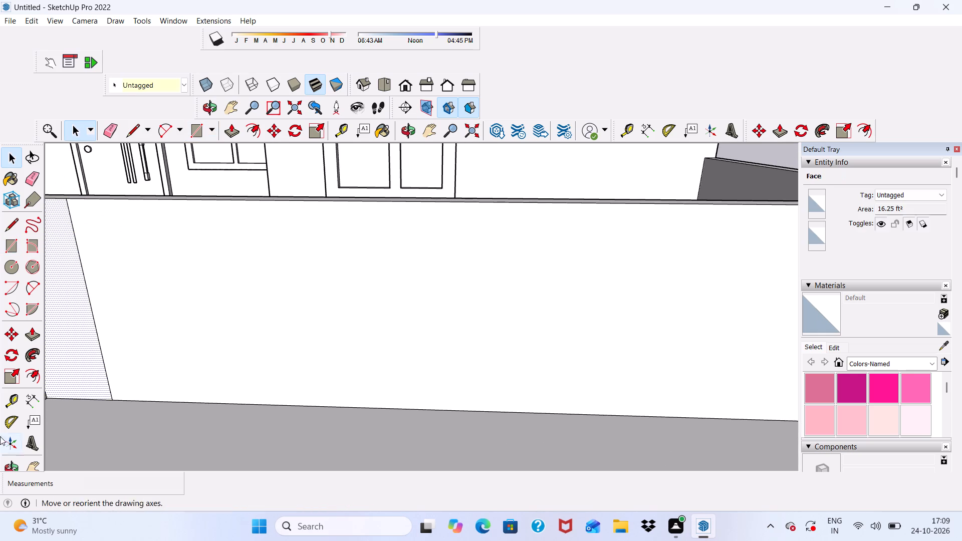
{"action": "left_click", "coordinate": [31, 329]}
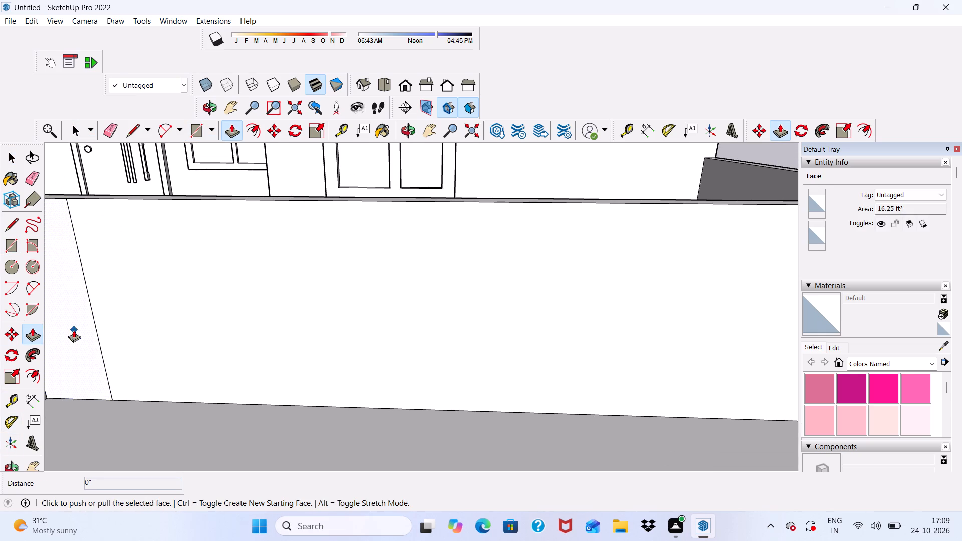
{"action": "left_click", "coordinate": [78, 329]}
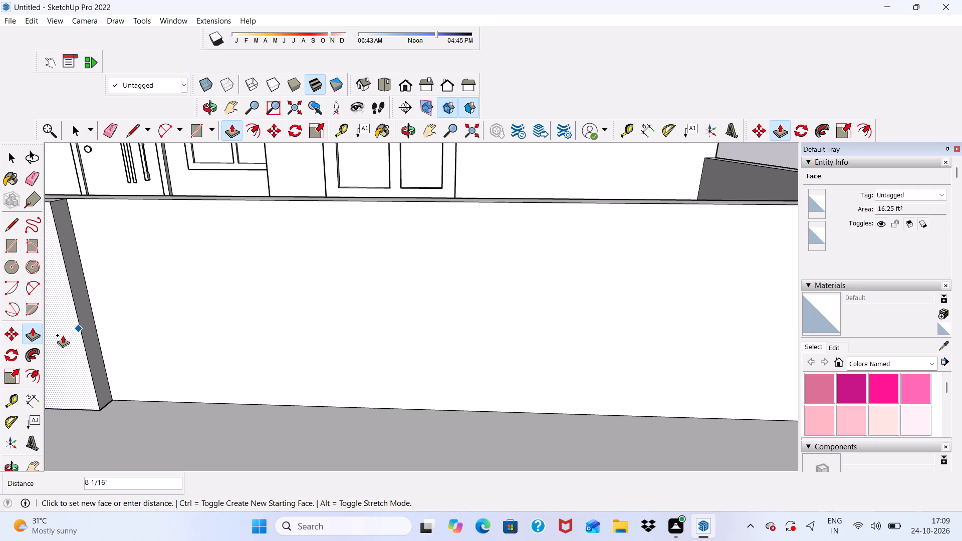
{"action": "scroll", "coordinate": [63, 335], "scroll_direction": "down", "scroll_amount": 2}
{"action": "middle_click_drag", "start_coordinate": [63, 335], "coordinate": [25, 357]}
{"action": "scroll", "coordinate": [25, 357], "scroll_direction": "down", "scroll_amount": 1}
{"action": "scroll", "coordinate": [58, 331], "scroll_direction": "down", "scroll_amount": 12}
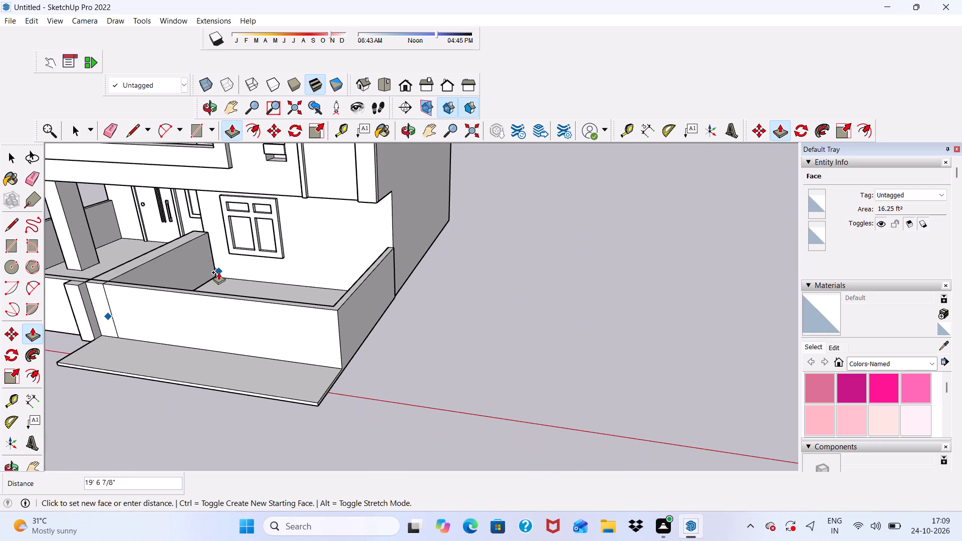
{"action": "scroll", "coordinate": [118, 315], "scroll_direction": "up", "scroll_amount": 5}
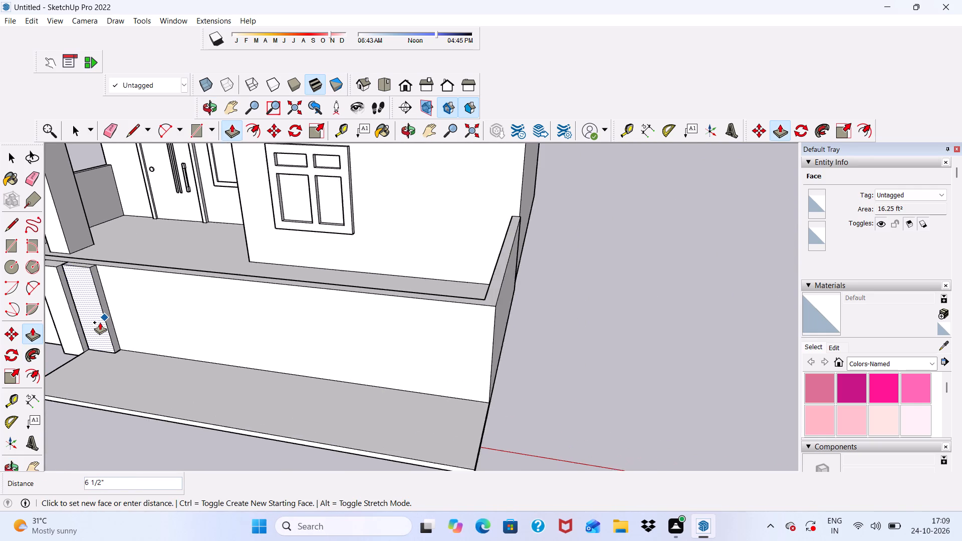
{"action": "scroll", "coordinate": [100, 322], "scroll_direction": "up", "scroll_amount": 3}
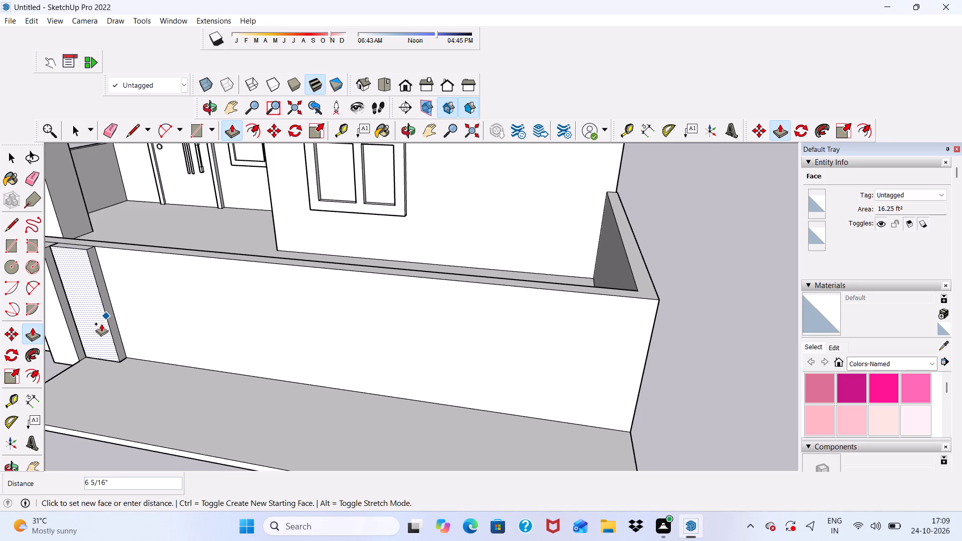
{"action": "left_click", "coordinate": [101, 322]}
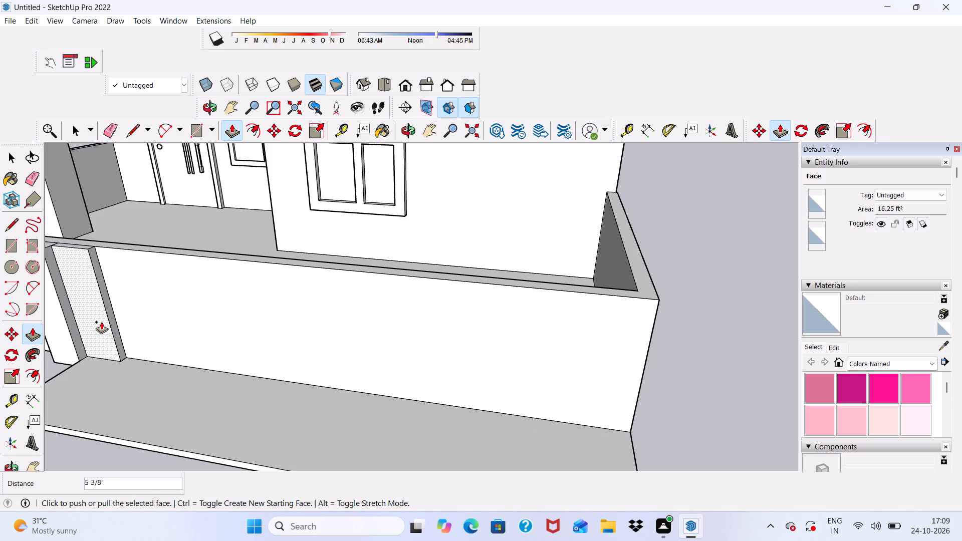
{"action": "scroll", "coordinate": [105, 322], "scroll_direction": "down", "scroll_amount": 5}
{"action": "scroll", "coordinate": [109, 282], "scroll_direction": "up", "scroll_amount": 5}
{"action": "key", "text": "space"}
{"action": "middle_click_drag", "start_coordinate": [75, 375], "coordinate": [129, 341]}
{"action": "left_click", "coordinate": [84, 447]}
Draw a rectangle about 14' 7" long and 11 9/16" high along the front wall's top edge, starting near the panel.
{"action": "scroll", "coordinate": [71, 379], "scroll_direction": "down", "scroll_amount": 6}
{"action": "middle_click_drag", "start_coordinate": [183, 334], "coordinate": [188, 347]}
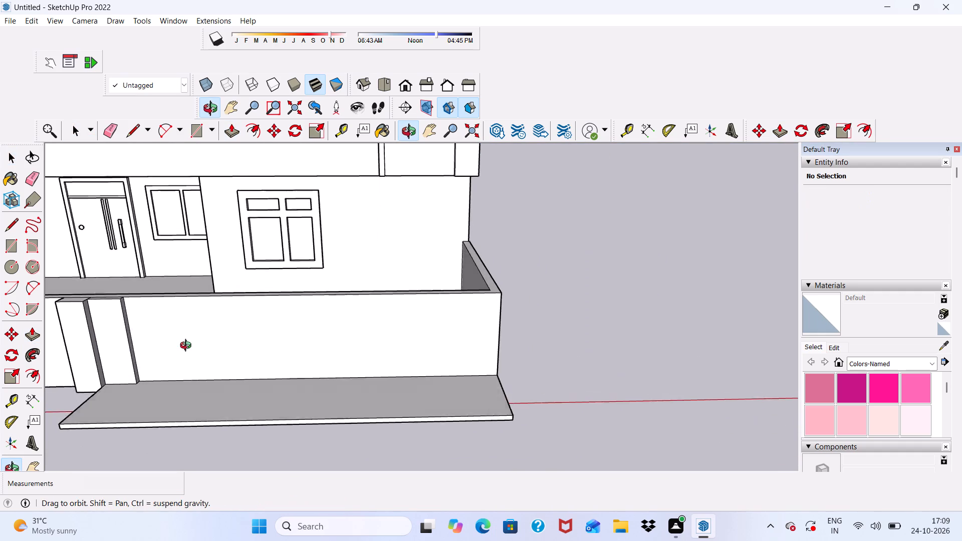
{"action": "middle_click_drag", "start_coordinate": [188, 347], "coordinate": [180, 410]}
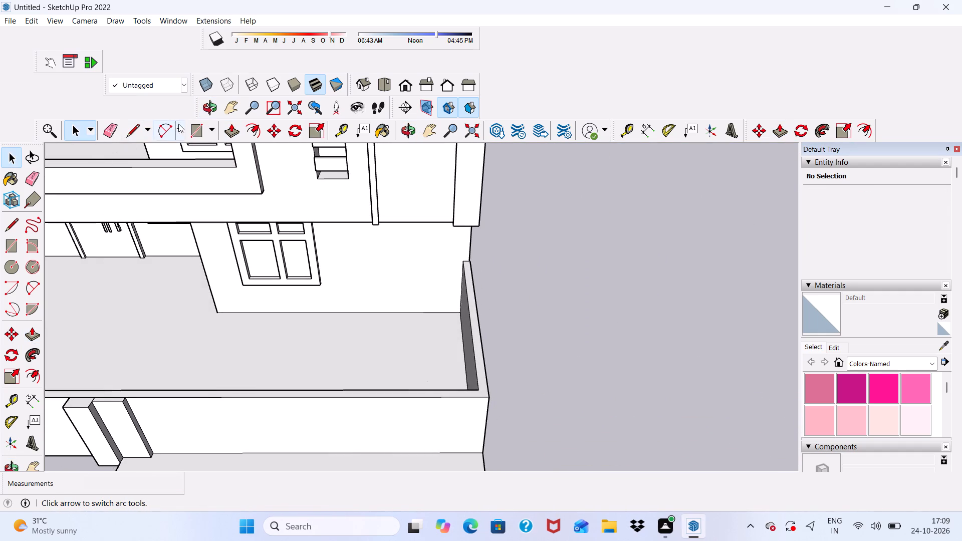
{"action": "left_click", "coordinate": [189, 129]}
{"action": "scroll", "coordinate": [139, 298], "scroll_direction": "down", "scroll_amount": 4}
{"action": "middle_click_drag", "start_coordinate": [128, 391], "coordinate": [139, 312]}
{"action": "scroll", "coordinate": [139, 312], "scroll_direction": "up", "scroll_amount": 8}
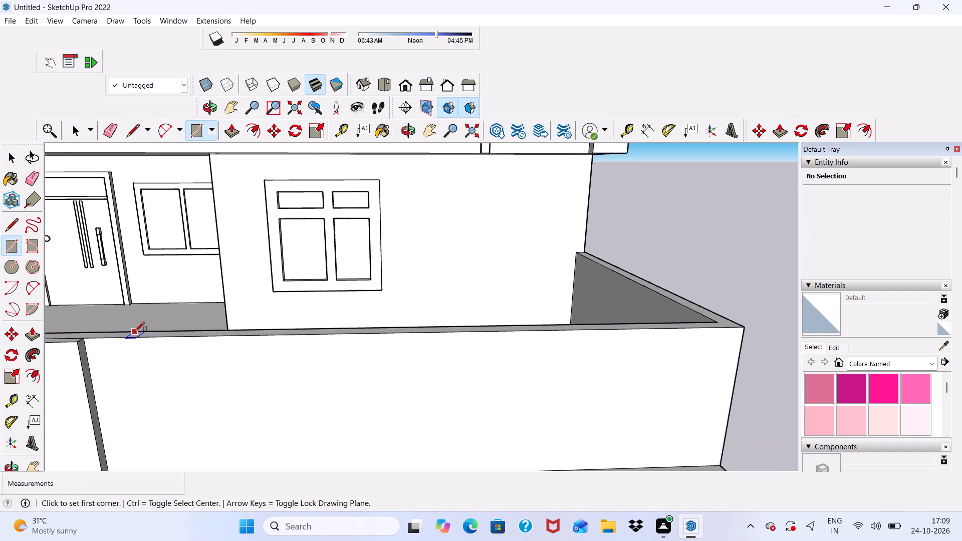
{"action": "scroll", "coordinate": [135, 332], "scroll_direction": "up", "scroll_amount": 1}
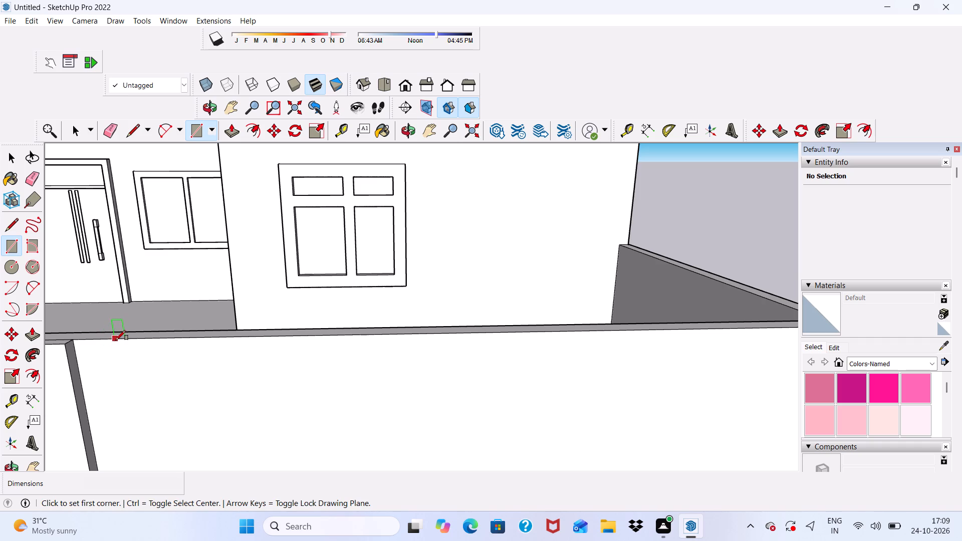
{"action": "left_click", "coordinate": [116, 340]}
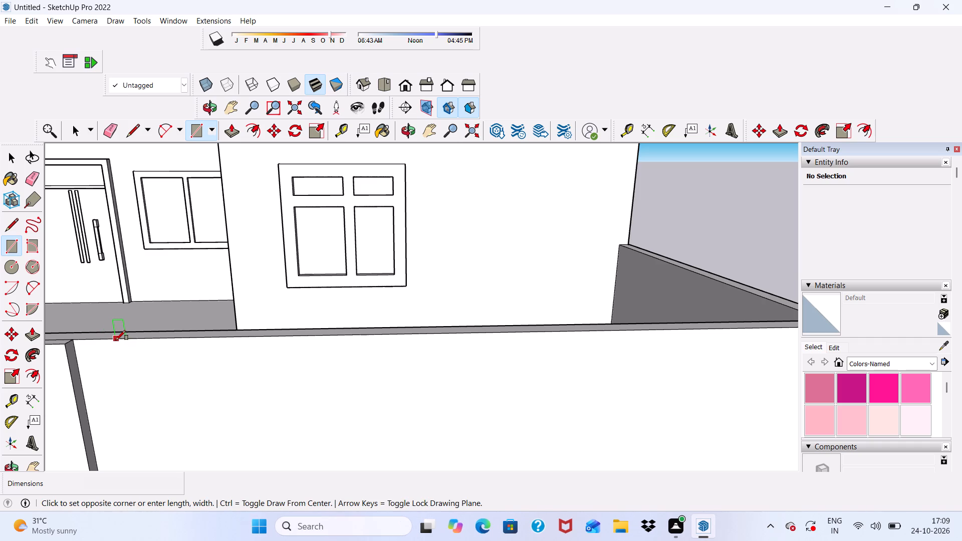
{"action": "scroll", "coordinate": [114, 340], "scroll_direction": "down", "scroll_amount": 4}
{"action": "scroll", "coordinate": [449, 345], "scroll_direction": "up", "scroll_amount": 3}
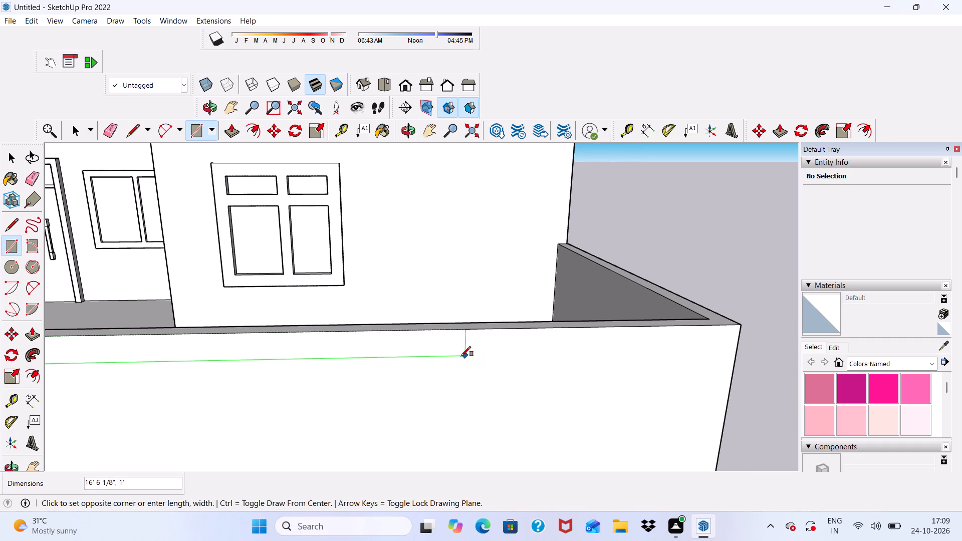
{"action": "left_click", "coordinate": [413, 356]}
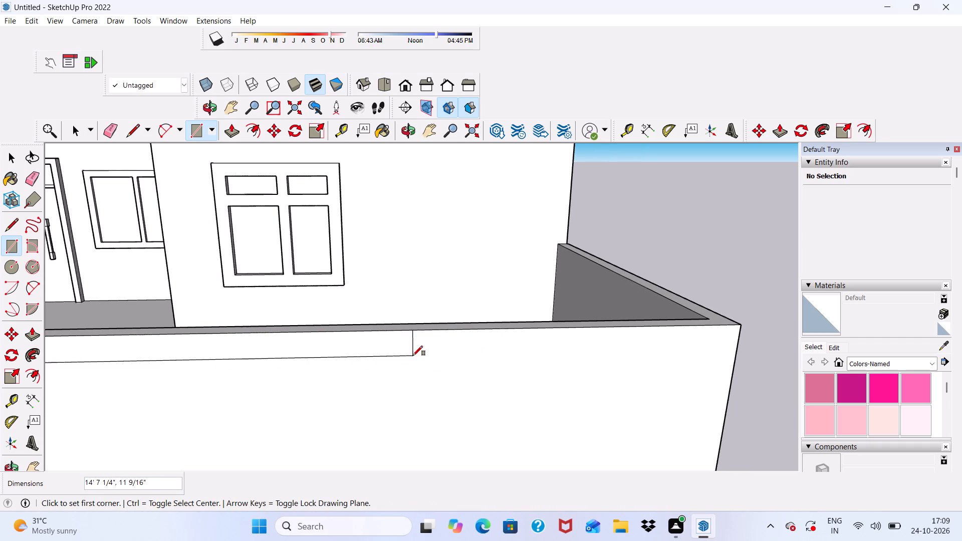
{"action": "scroll", "coordinate": [346, 320], "scroll_direction": "down", "scroll_amount": 6}
{"action": "middle_click_drag", "start_coordinate": [367, 342], "coordinate": [360, 363]}
{"action": "key", "text": "space"}
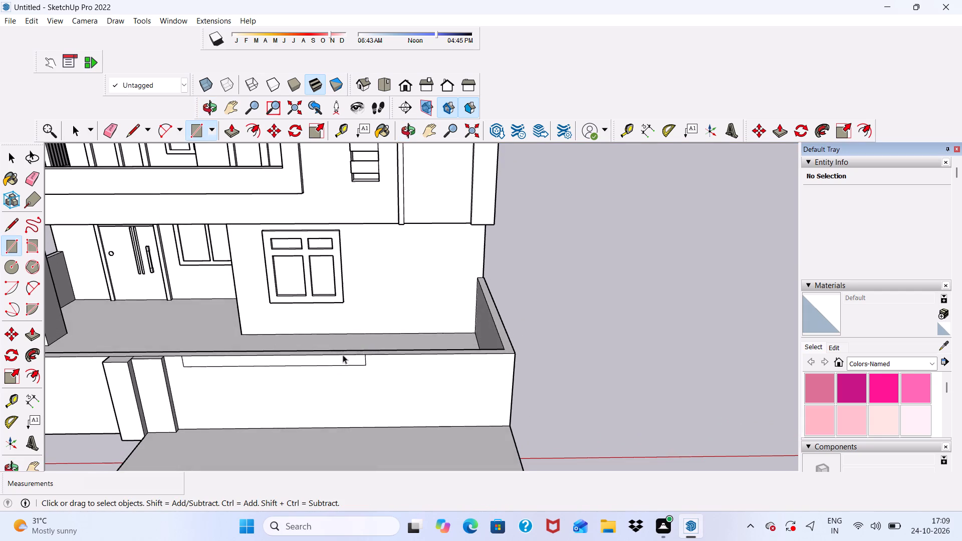
Push/Pull the long strip at the front wall's top edge outward to form a projecting band.
{"action": "scroll", "coordinate": [330, 349], "scroll_direction": "up", "scroll_amount": 8}
{"action": "left_click", "coordinate": [285, 418]}
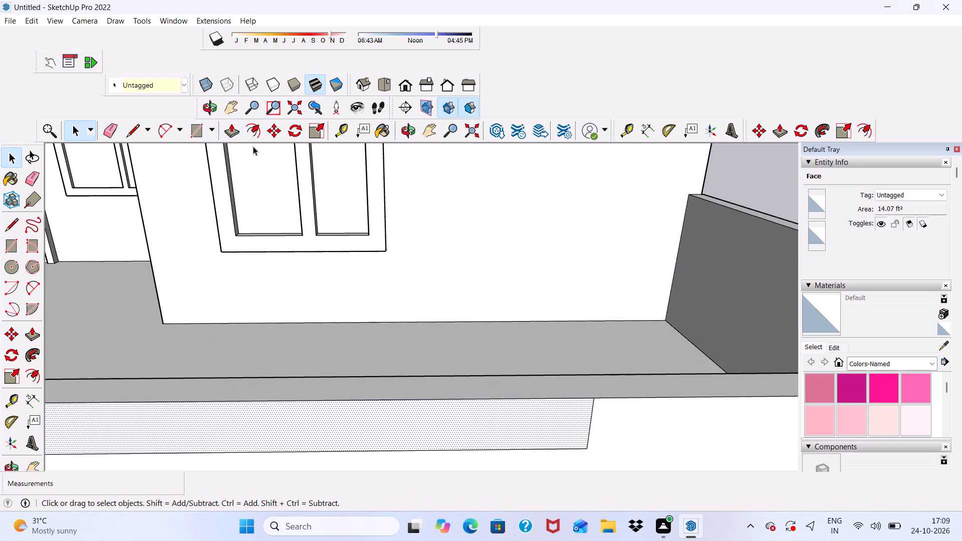
{"action": "left_click", "coordinate": [226, 126]}
{"action": "scroll", "coordinate": [235, 334], "scroll_direction": "down", "scroll_amount": 4}
{"action": "left_click", "coordinate": [241, 386]}
{"action": "scroll", "coordinate": [196, 393], "scroll_direction": "down", "scroll_amount": 3}
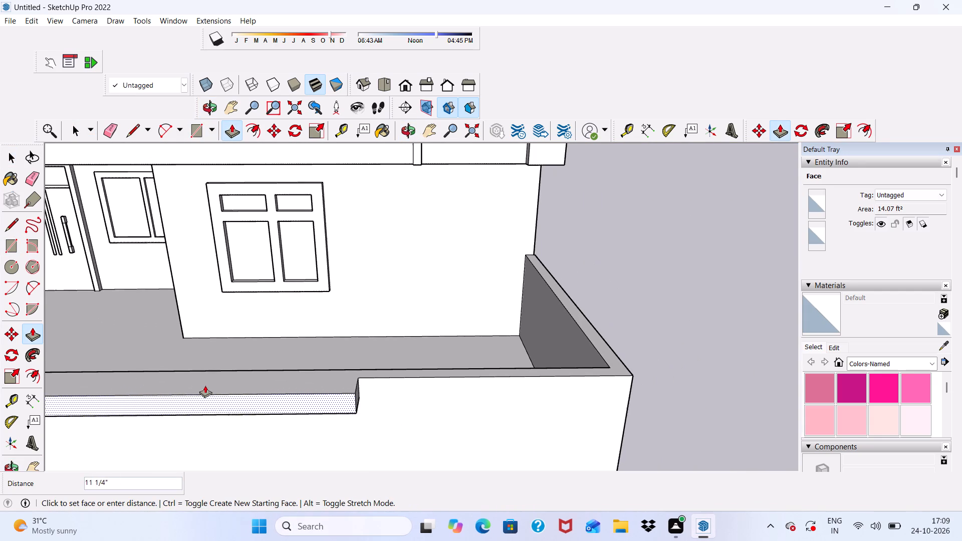
{"action": "scroll", "coordinate": [206, 383], "scroll_direction": "down", "scroll_amount": 6}
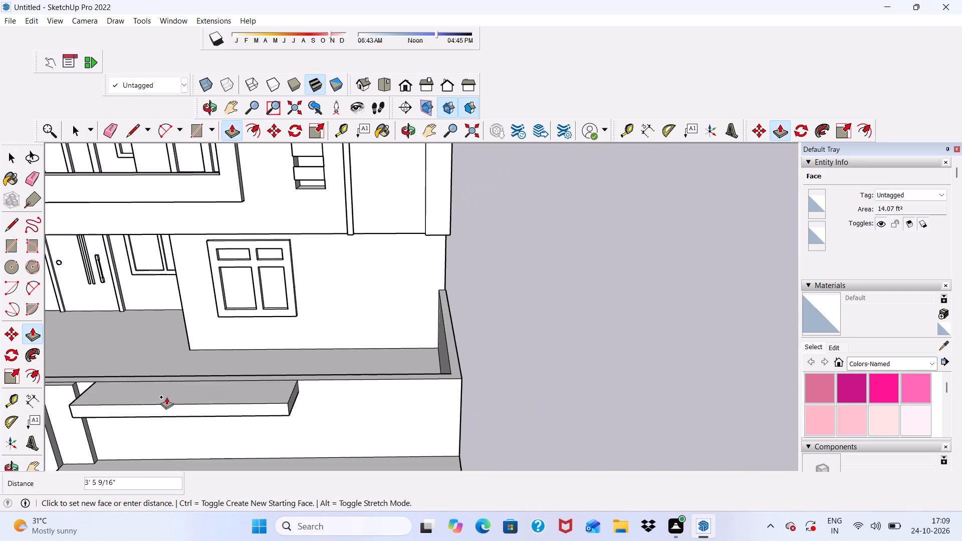
{"action": "scroll", "coordinate": [75, 382], "scroll_direction": "down", "scroll_amount": 1}
{"action": "scroll", "coordinate": [75, 389], "scroll_direction": "up", "scroll_amount": 2}
{"action": "left_click", "coordinate": [75, 387]}
{"action": "scroll", "coordinate": [213, 421], "scroll_direction": "down", "scroll_amount": 2}
{"action": "middle_click_drag", "start_coordinate": [239, 425], "coordinate": [241, 425]}
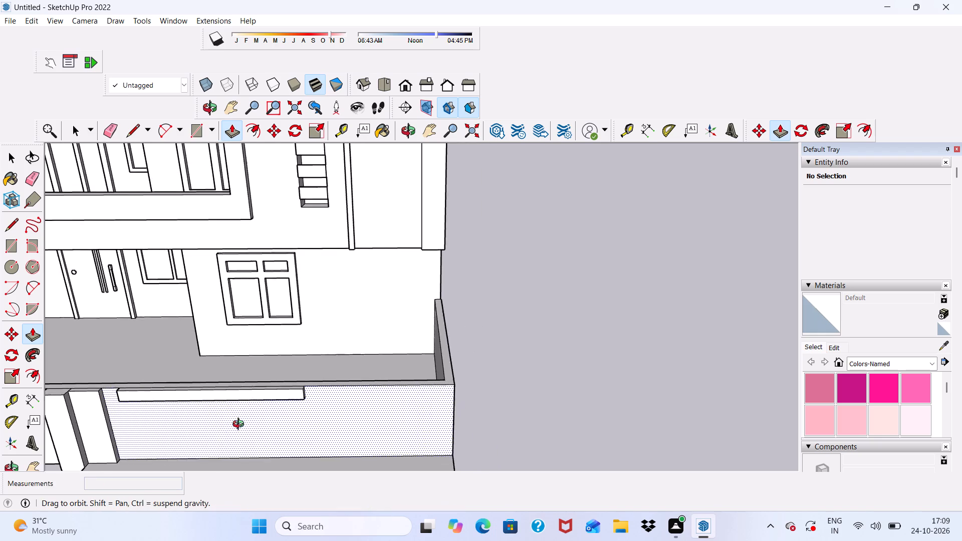
{"action": "middle_click_drag", "start_coordinate": [241, 425], "coordinate": [243, 331]}
{"action": "scroll", "coordinate": [243, 331], "scroll_direction": "up", "scroll_amount": 3}
{"action": "key", "text": "space"}
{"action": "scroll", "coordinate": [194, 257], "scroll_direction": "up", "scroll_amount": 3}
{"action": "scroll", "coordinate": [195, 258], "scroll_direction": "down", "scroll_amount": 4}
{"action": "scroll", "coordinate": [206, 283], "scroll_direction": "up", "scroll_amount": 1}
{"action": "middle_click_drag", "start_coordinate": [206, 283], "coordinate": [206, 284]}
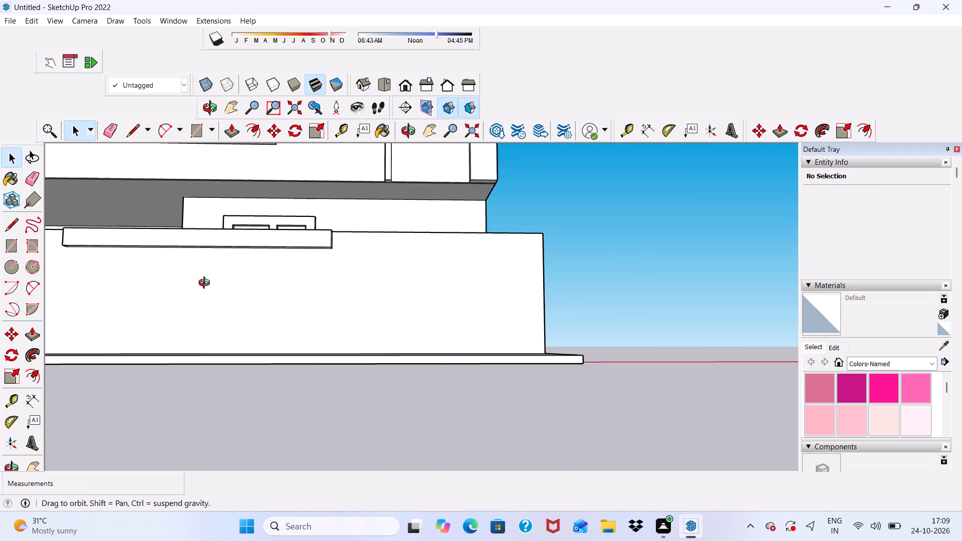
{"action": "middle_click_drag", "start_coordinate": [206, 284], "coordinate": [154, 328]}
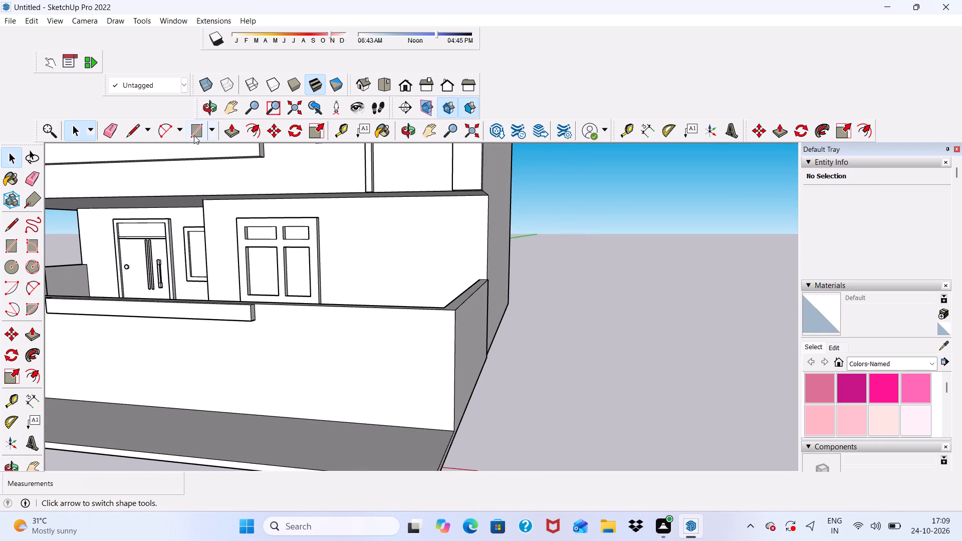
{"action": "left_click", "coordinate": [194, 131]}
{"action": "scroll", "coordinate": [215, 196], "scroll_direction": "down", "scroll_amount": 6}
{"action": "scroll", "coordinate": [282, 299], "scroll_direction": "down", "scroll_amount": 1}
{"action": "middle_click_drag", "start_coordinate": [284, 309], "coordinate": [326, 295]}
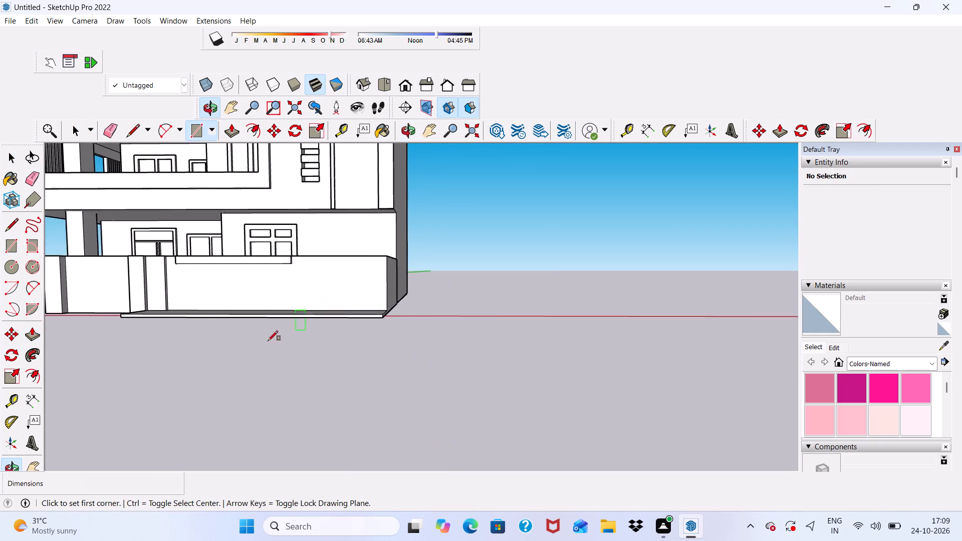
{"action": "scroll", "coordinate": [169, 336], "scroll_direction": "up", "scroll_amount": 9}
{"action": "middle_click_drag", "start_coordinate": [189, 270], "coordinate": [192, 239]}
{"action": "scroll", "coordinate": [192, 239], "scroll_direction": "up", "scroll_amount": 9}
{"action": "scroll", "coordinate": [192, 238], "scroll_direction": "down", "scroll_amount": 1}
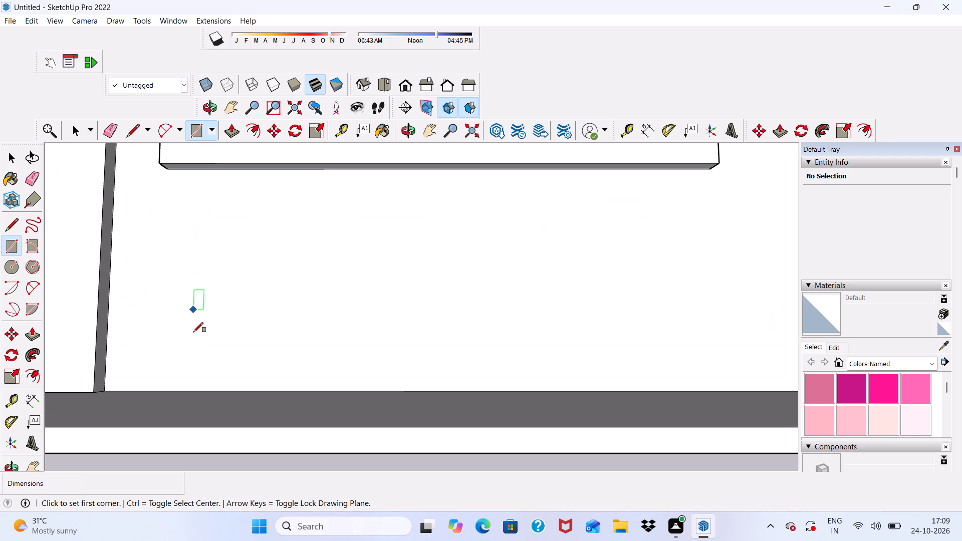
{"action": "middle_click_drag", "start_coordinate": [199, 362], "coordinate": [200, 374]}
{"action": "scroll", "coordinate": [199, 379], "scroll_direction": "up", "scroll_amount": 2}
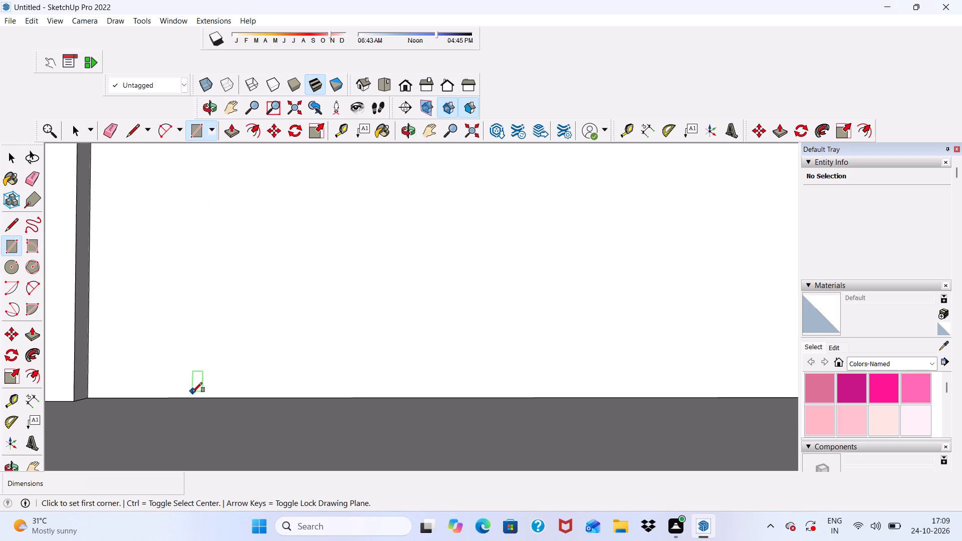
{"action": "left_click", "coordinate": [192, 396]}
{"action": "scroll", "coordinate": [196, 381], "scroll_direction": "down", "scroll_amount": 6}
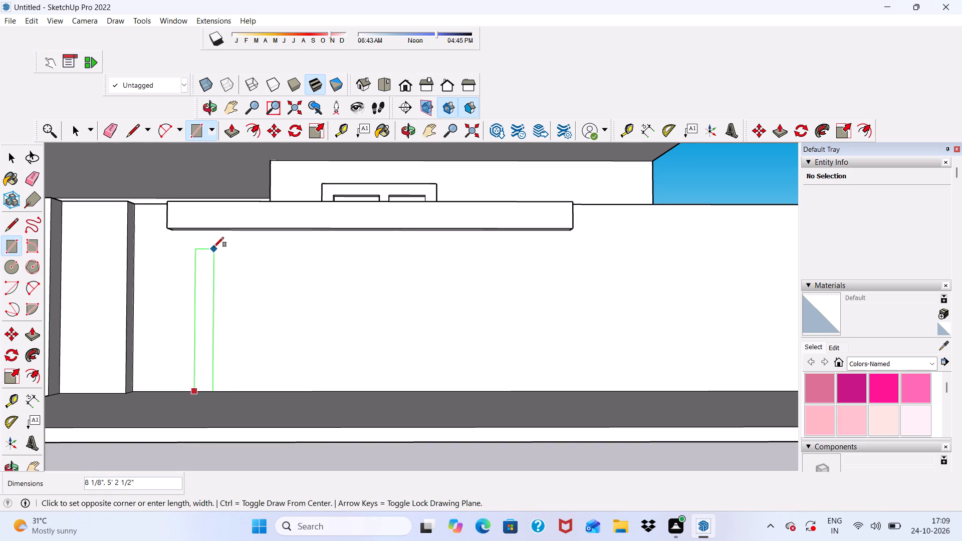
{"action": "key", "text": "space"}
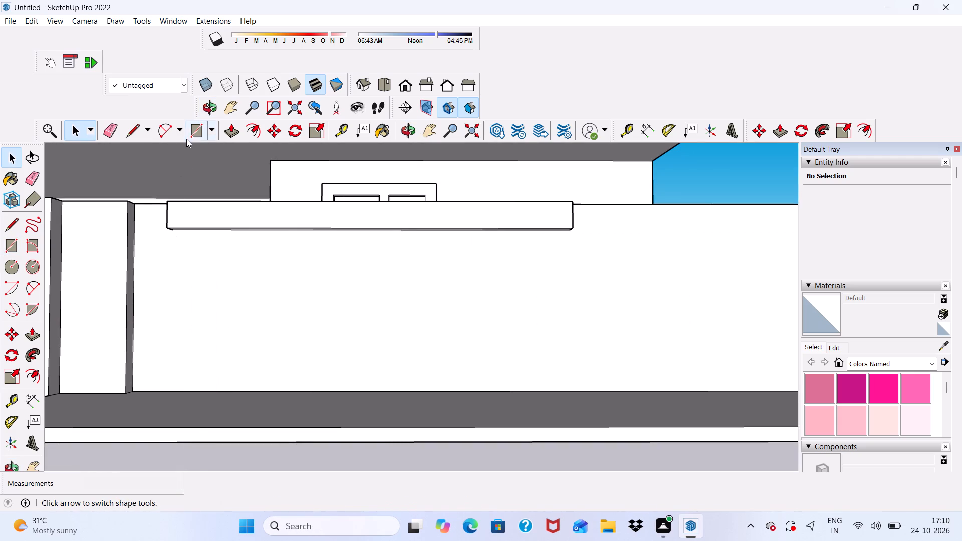
Draw an upright rectangle about 4' 8 11/16" high and 10 9/16" wide on the front wall, beneath the projecting band near the pillar.
{"action": "left_click", "coordinate": [191, 136]}
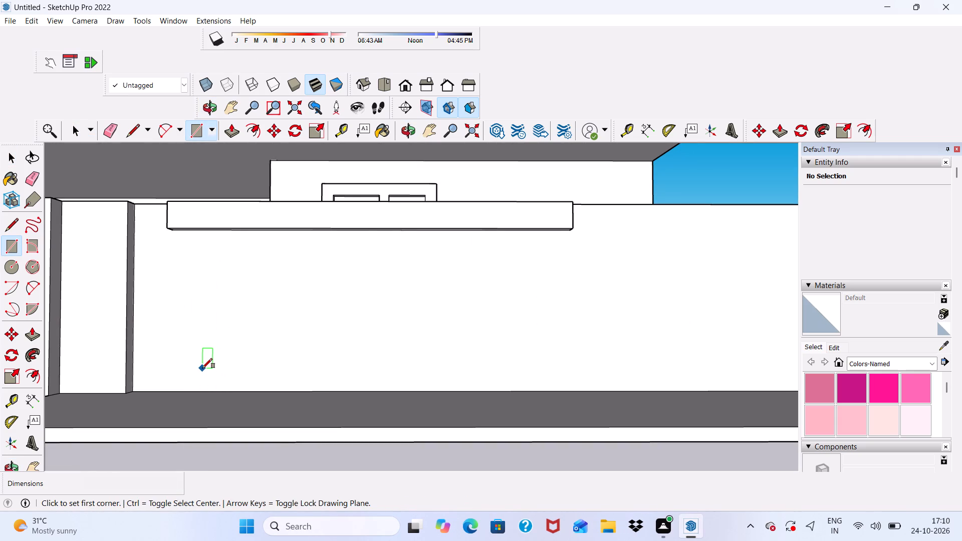
{"action": "left_click", "coordinate": [199, 363]}
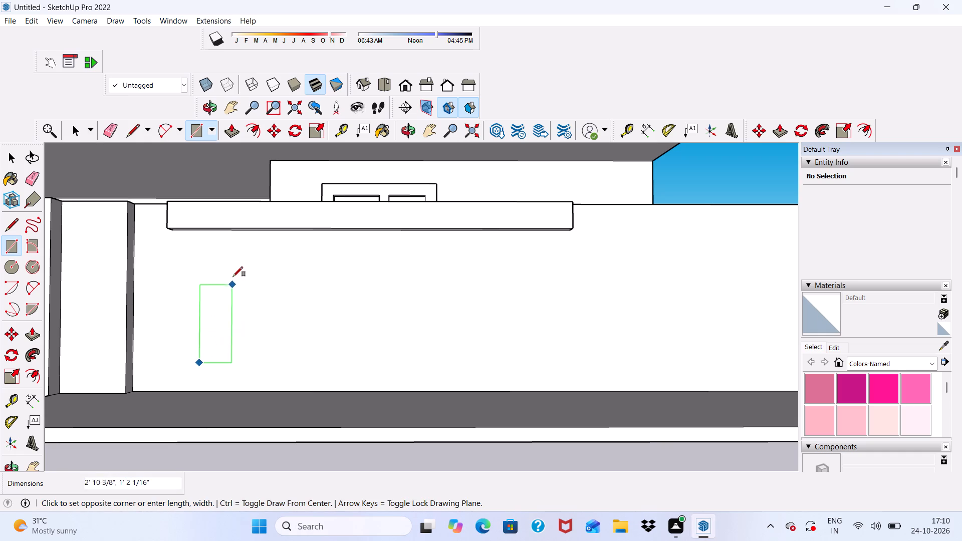
{"action": "scroll", "coordinate": [228, 236], "scroll_direction": "up", "scroll_amount": 4}
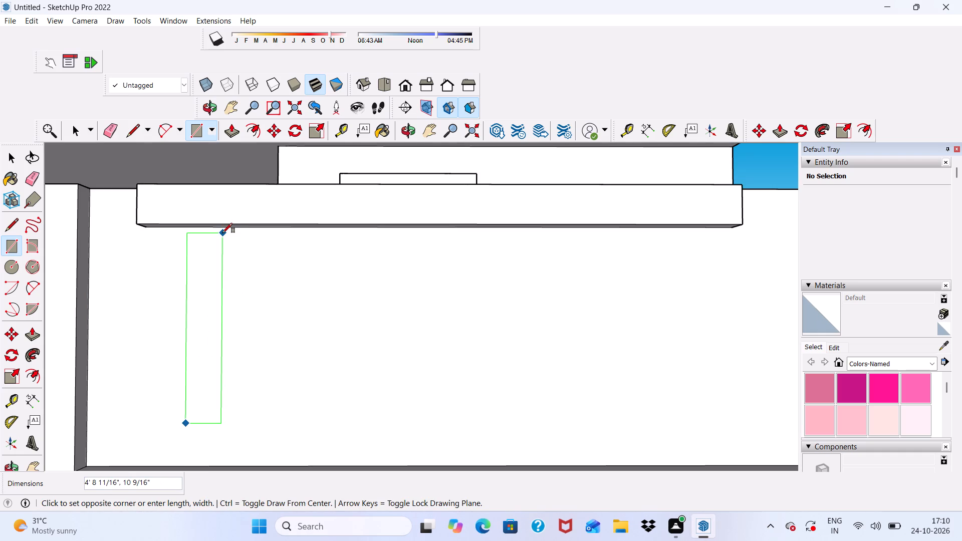
{"action": "left_click", "coordinate": [221, 231]}
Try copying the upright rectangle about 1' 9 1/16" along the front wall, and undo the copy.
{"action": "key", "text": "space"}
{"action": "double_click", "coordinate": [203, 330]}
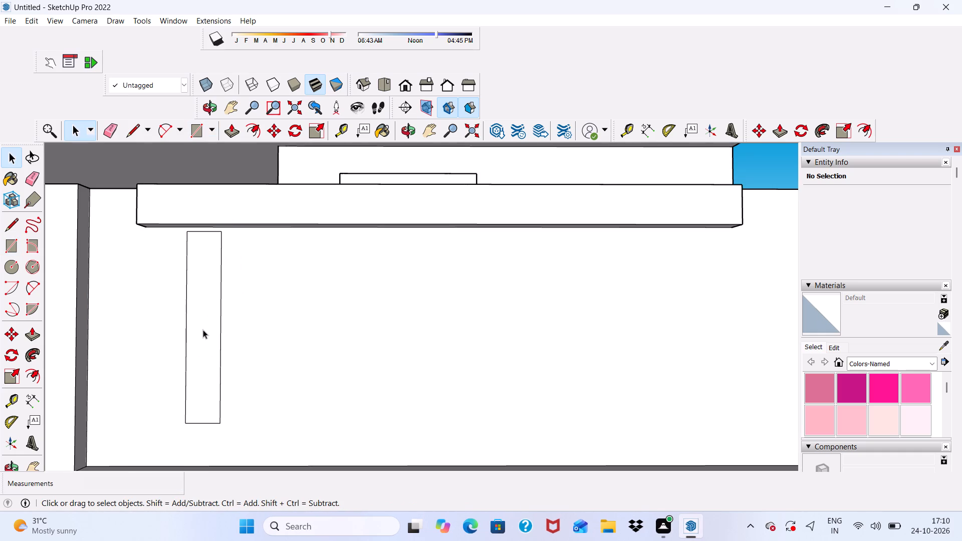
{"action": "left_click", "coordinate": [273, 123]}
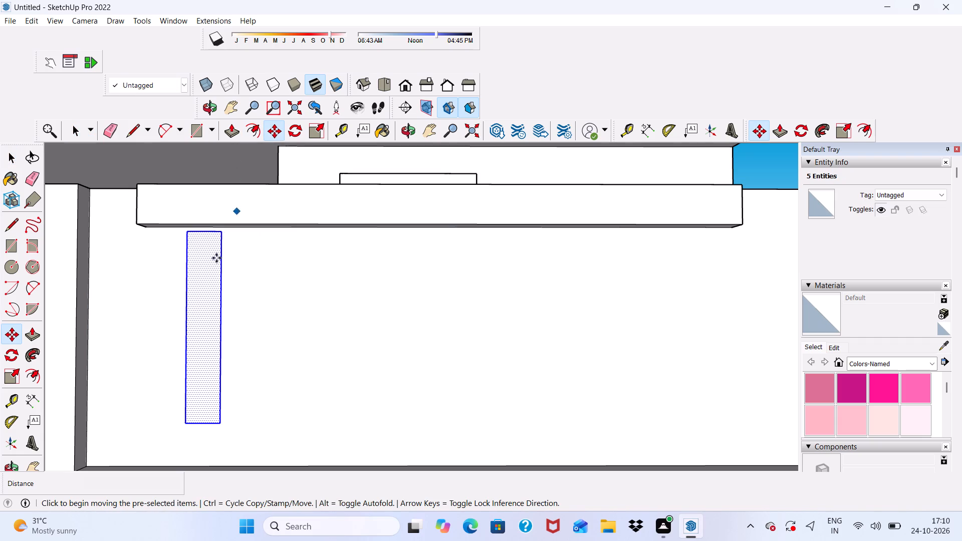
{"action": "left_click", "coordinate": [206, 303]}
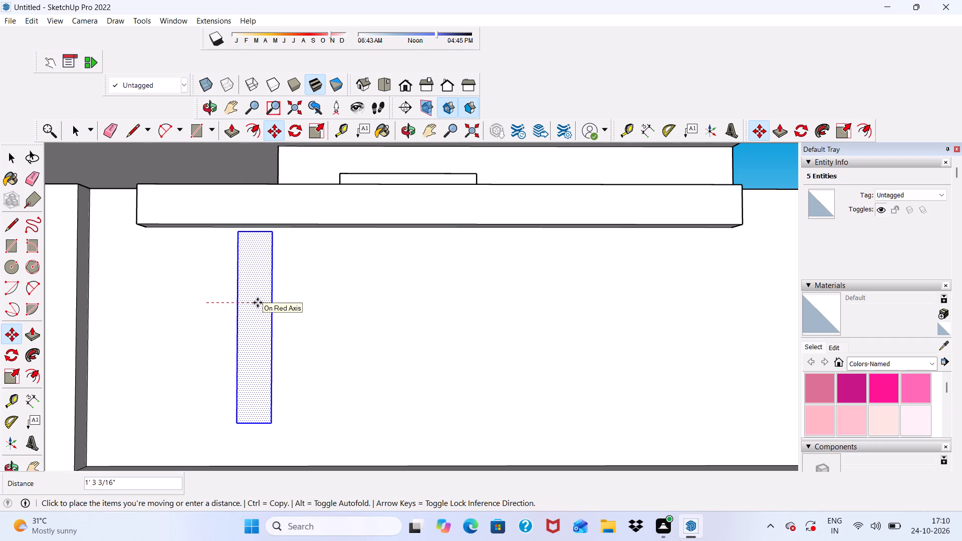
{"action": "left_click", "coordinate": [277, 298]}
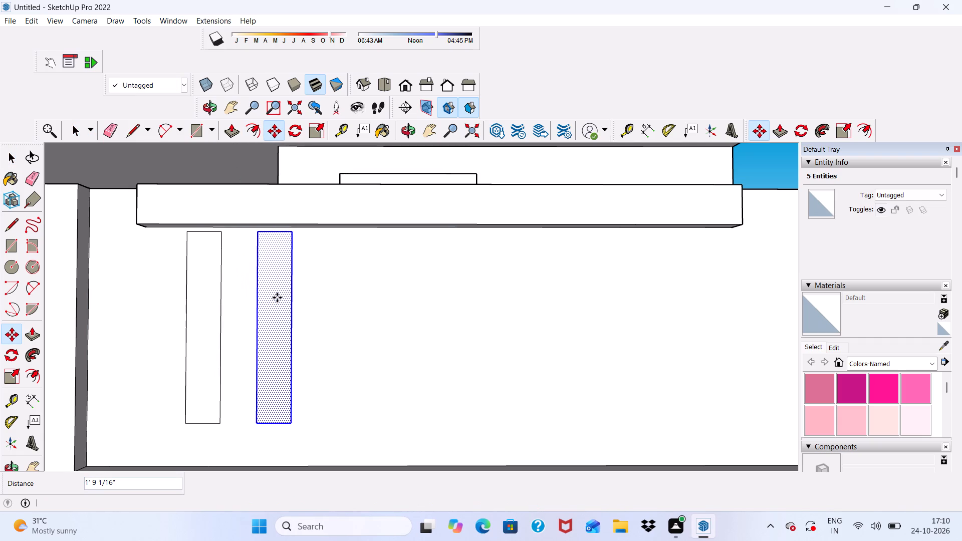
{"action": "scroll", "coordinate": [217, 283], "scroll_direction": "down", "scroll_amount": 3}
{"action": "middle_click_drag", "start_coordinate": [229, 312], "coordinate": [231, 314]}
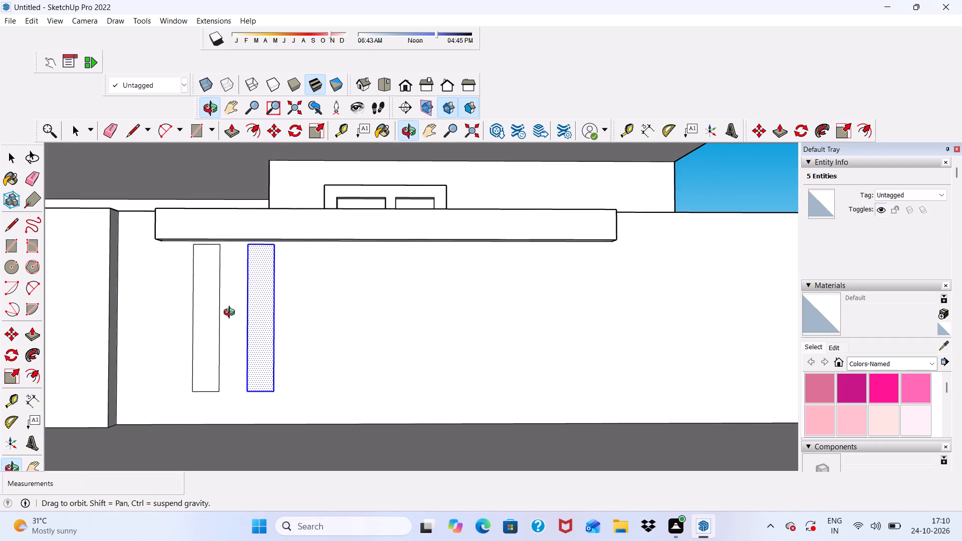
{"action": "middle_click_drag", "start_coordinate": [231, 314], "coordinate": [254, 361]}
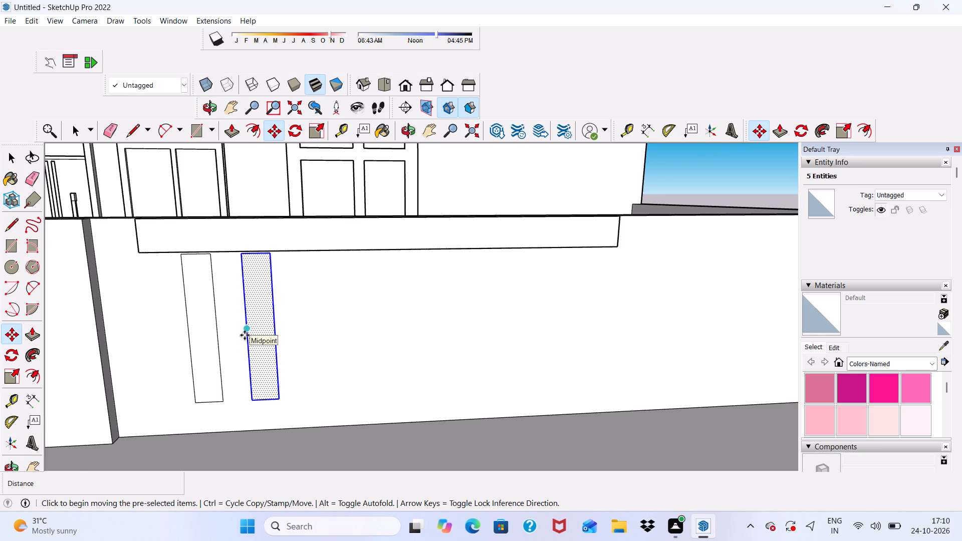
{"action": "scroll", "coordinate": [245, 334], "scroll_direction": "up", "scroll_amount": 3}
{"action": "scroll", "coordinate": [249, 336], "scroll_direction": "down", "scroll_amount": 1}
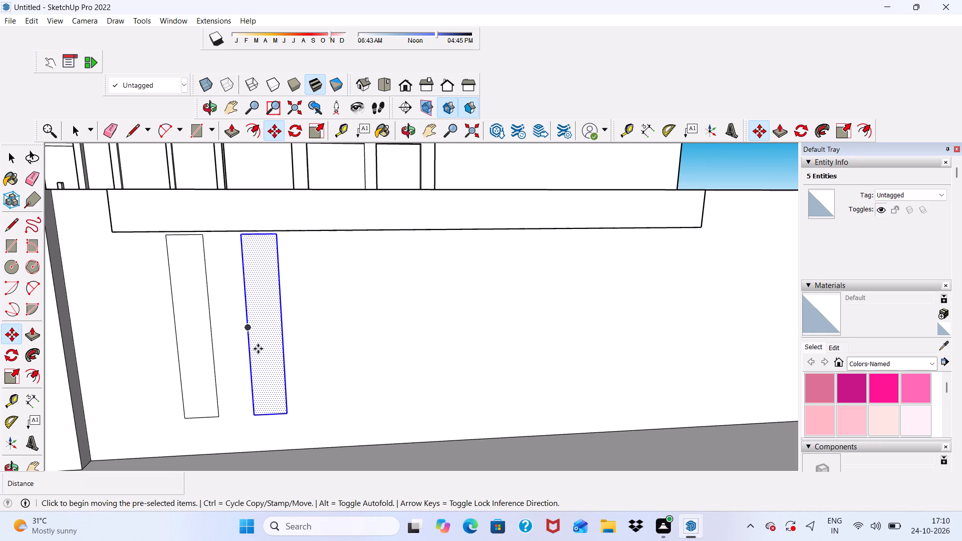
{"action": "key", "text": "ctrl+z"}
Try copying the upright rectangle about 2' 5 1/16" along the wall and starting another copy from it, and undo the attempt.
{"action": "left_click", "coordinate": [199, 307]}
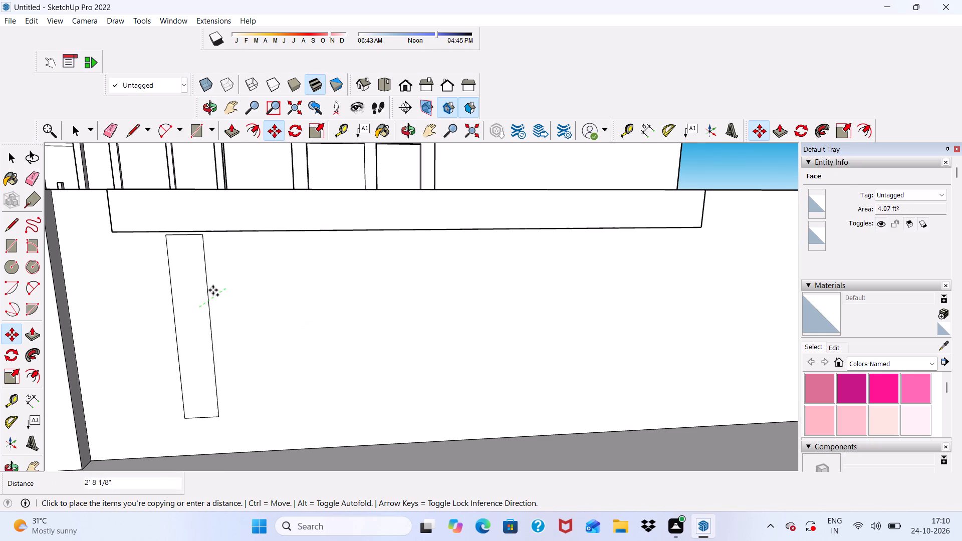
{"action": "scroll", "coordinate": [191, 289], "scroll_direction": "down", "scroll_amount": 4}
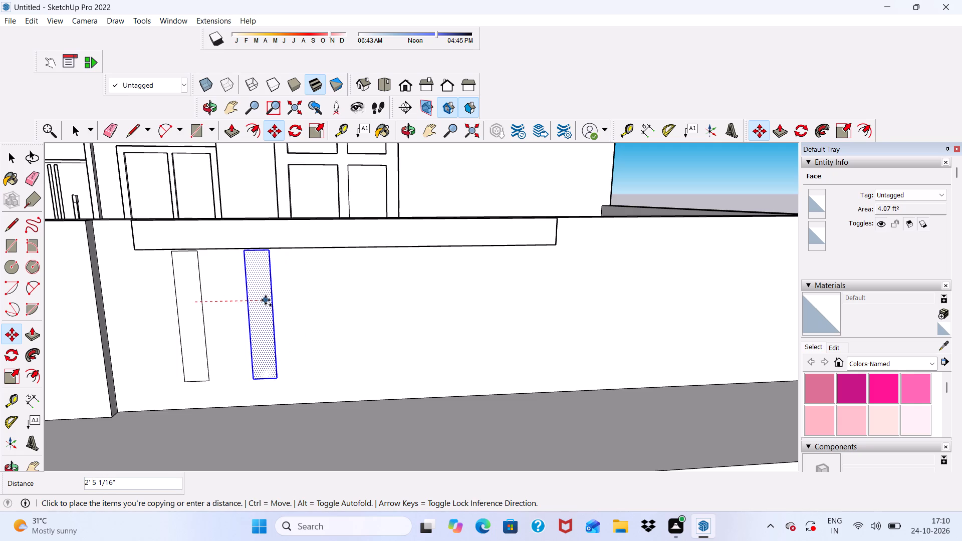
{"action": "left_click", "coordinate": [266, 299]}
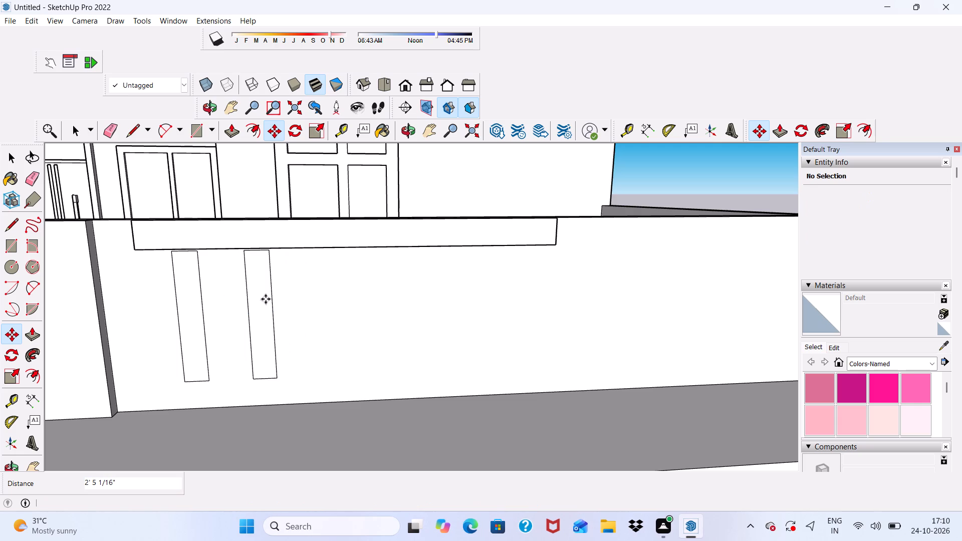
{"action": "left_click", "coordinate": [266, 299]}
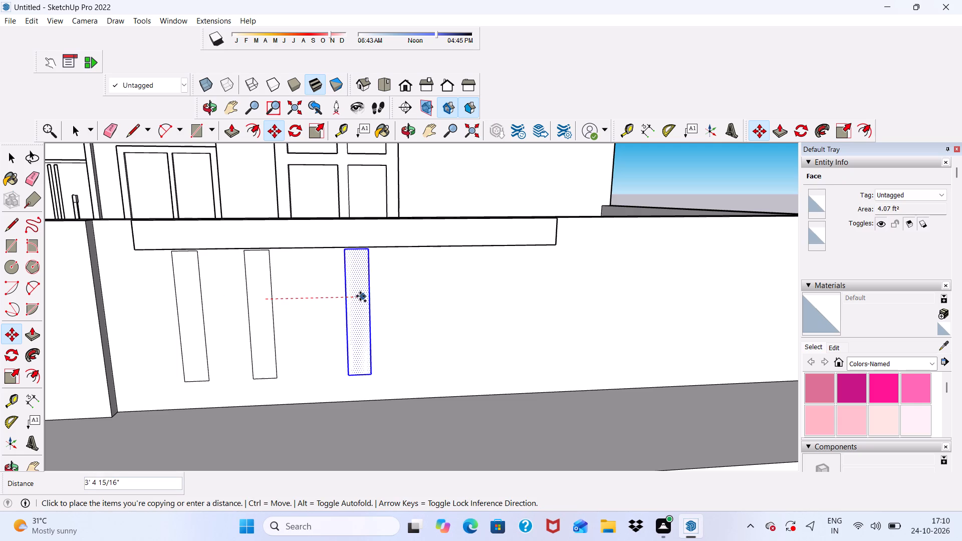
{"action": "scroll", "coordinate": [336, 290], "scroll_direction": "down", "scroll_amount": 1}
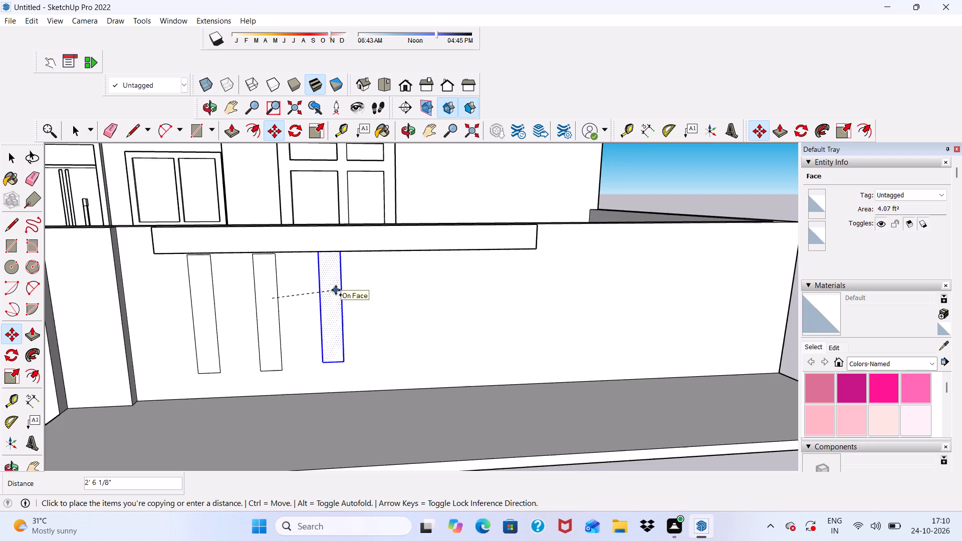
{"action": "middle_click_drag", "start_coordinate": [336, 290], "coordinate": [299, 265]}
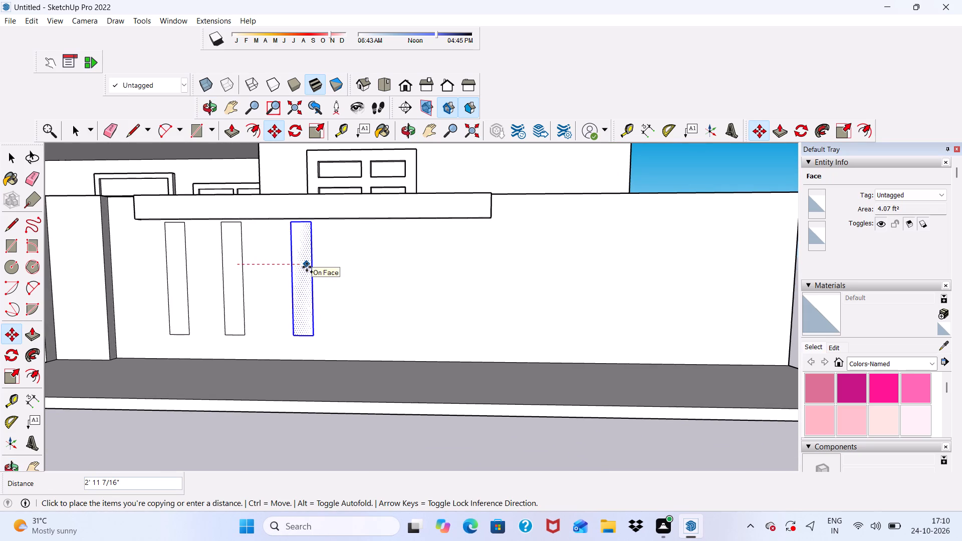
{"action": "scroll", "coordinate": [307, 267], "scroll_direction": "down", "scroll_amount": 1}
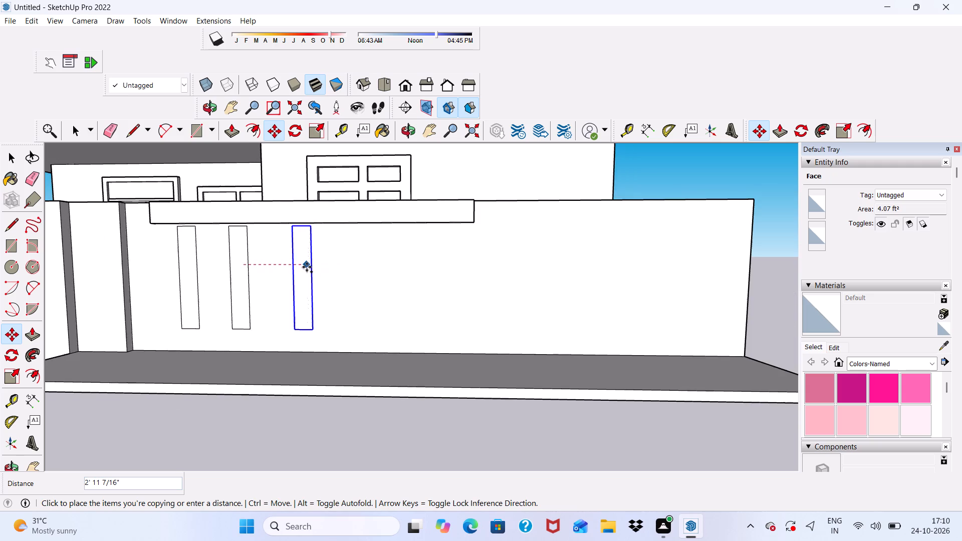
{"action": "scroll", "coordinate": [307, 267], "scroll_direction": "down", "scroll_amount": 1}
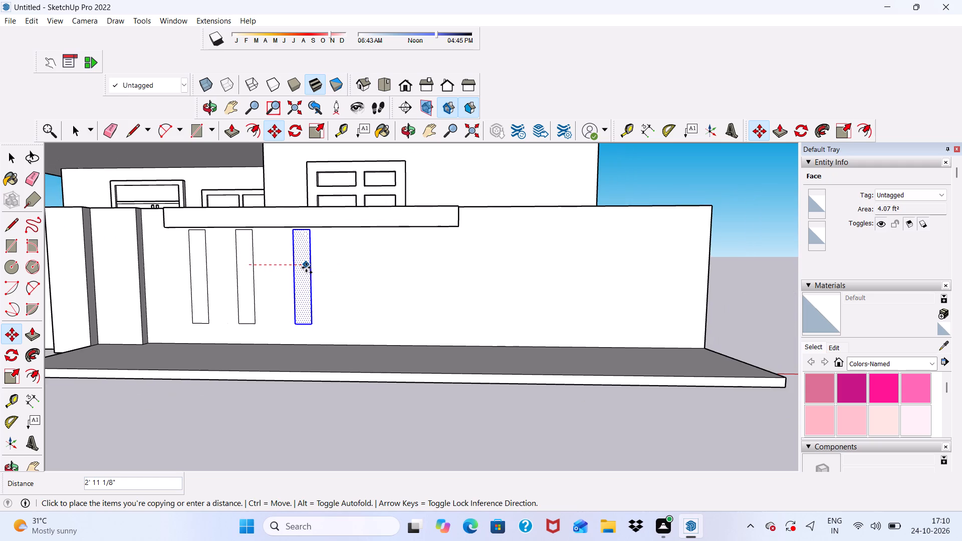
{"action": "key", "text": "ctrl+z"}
Make three successive copies of the upright rectangle along the wall beneath the band, the first about 3' 6 5/16" away, the last about 3' 8 5/16" farther.
{"action": "left_click", "coordinate": [198, 271]}
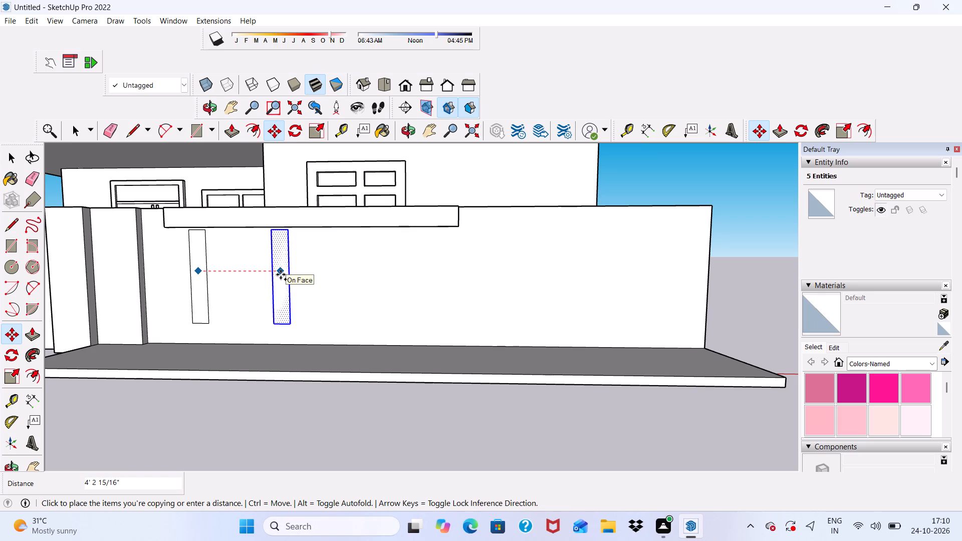
{"action": "scroll", "coordinate": [249, 256], "scroll_direction": "up", "scroll_amount": 4}
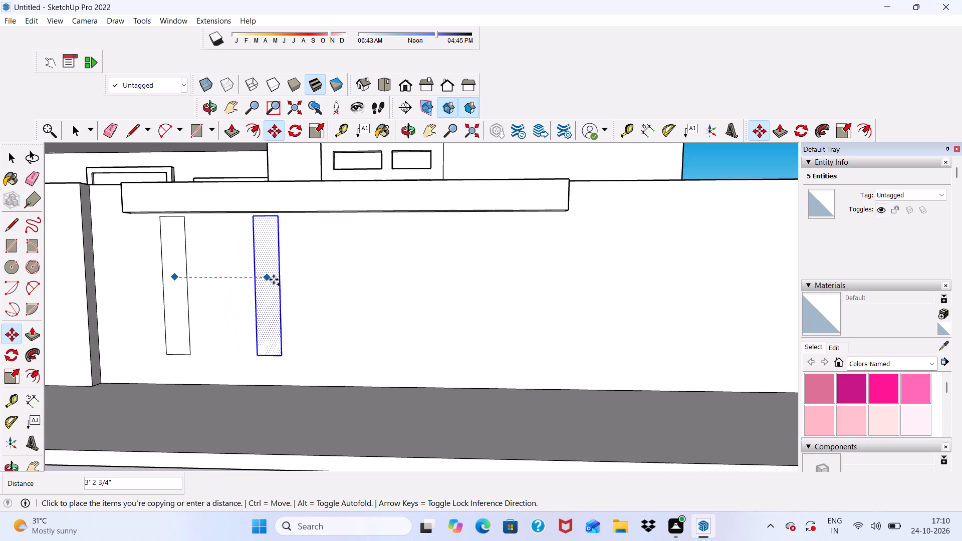
{"action": "left_click", "coordinate": [276, 277]}
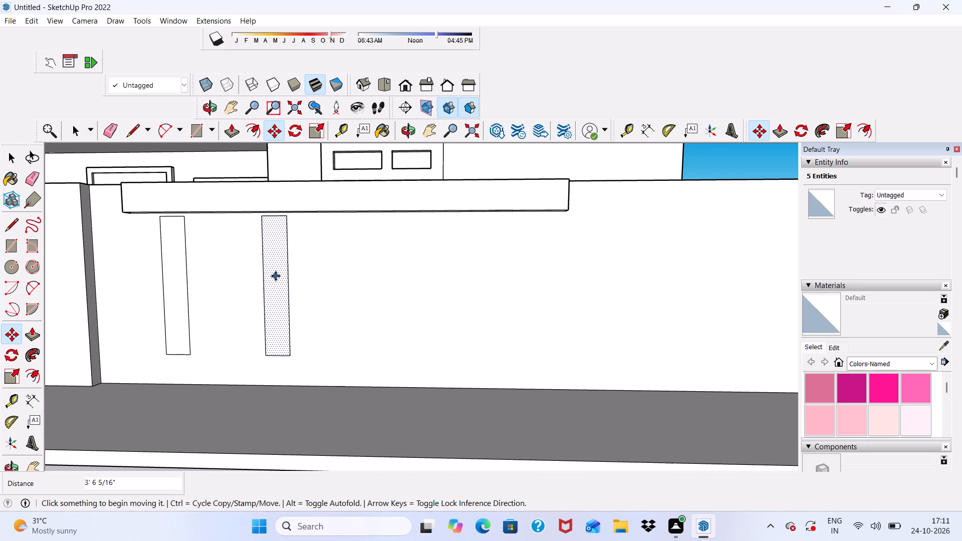
{"action": "left_click", "coordinate": [276, 276]}
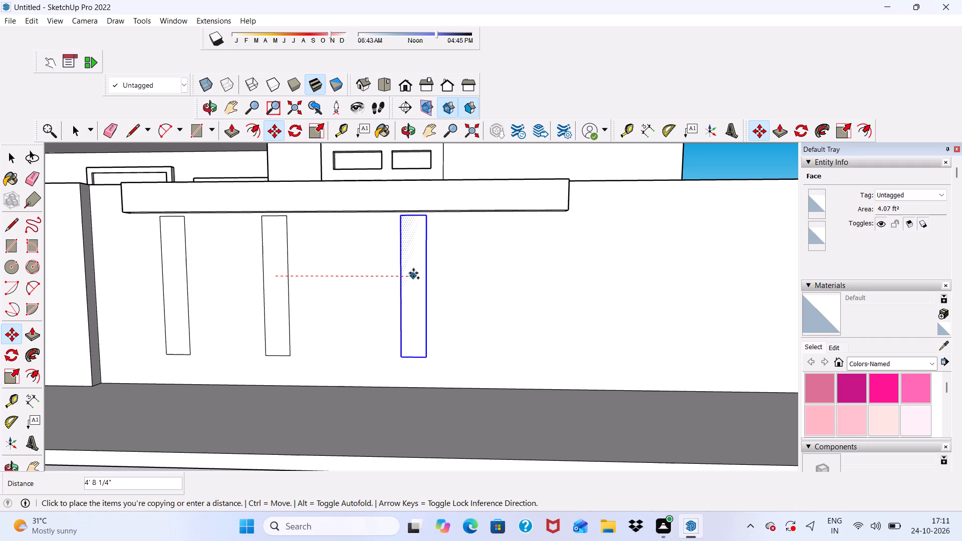
{"action": "left_click", "coordinate": [403, 273]}
{"action": "left_click", "coordinate": [403, 273]}
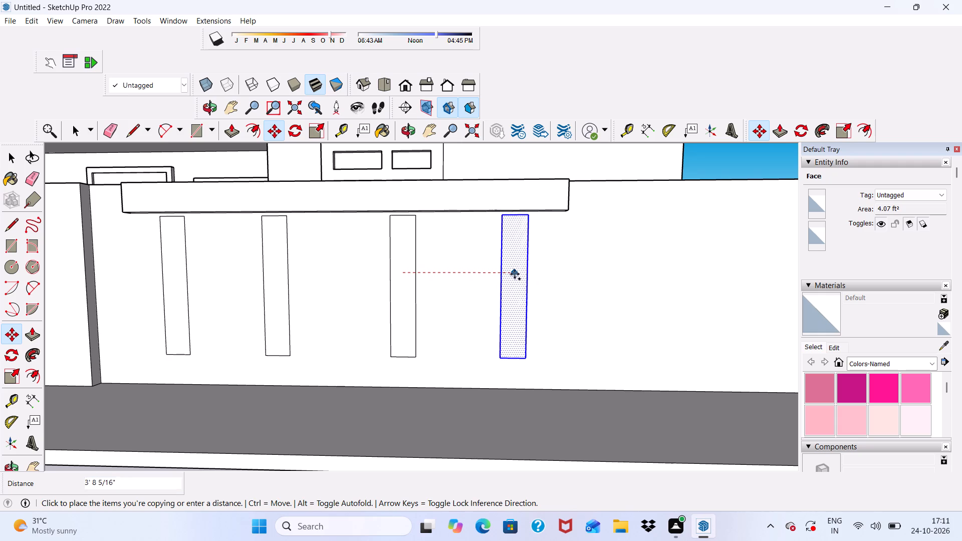
{"action": "left_click", "coordinate": [515, 269]}
{"action": "scroll", "coordinate": [380, 259], "scroll_direction": "down", "scroll_amount": 5}
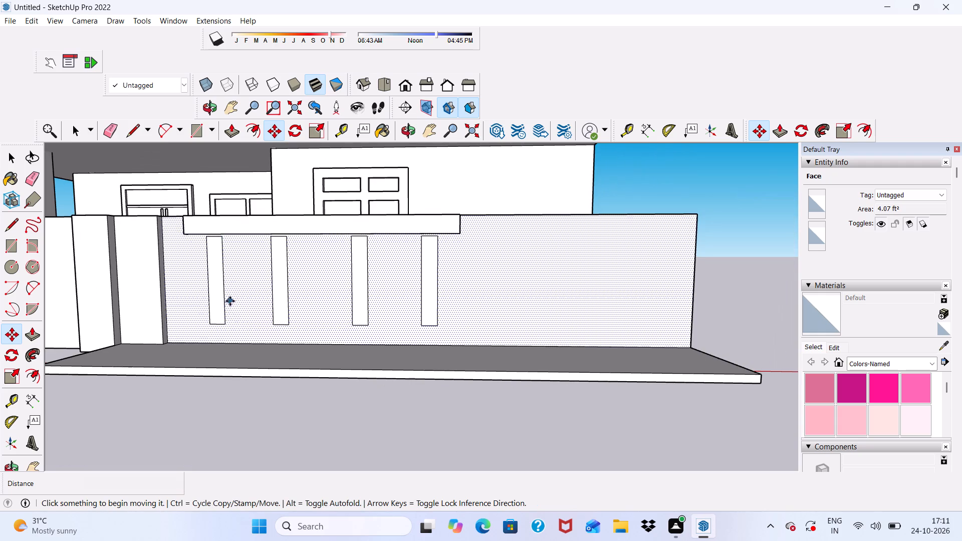
{"action": "key", "text": "space"}
Push/Pull the upright rectangle farthest from the pillars 9" inward, cutting a slot through the front wall.
{"action": "scroll", "coordinate": [245, 262], "scroll_direction": "down", "scroll_amount": 1}
{"action": "middle_click_drag", "start_coordinate": [262, 211], "coordinate": [243, 254]}
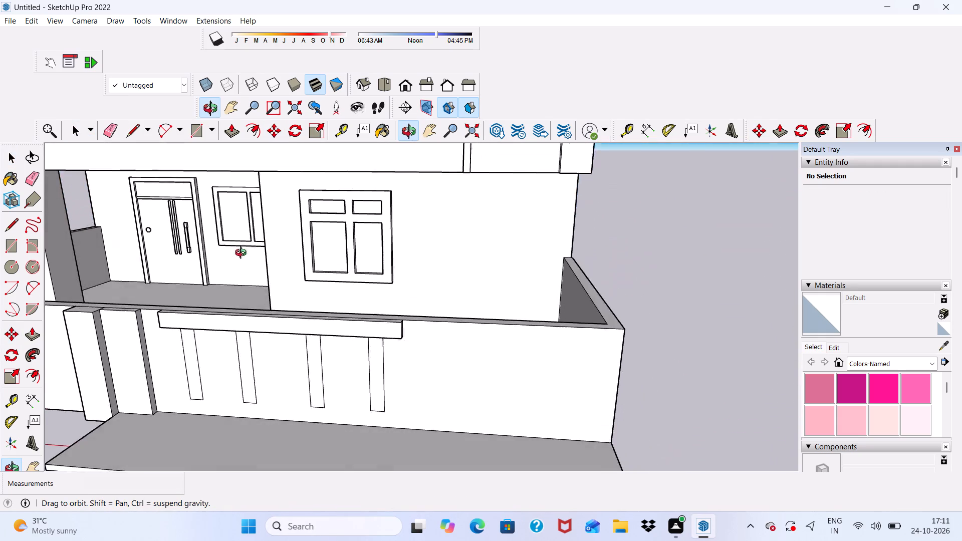
{"action": "middle_click_drag", "start_coordinate": [243, 254], "coordinate": [241, 257]}
{"action": "scroll", "coordinate": [331, 293], "scroll_direction": "up", "scroll_amount": 5}
{"action": "left_click", "coordinate": [229, 126]}
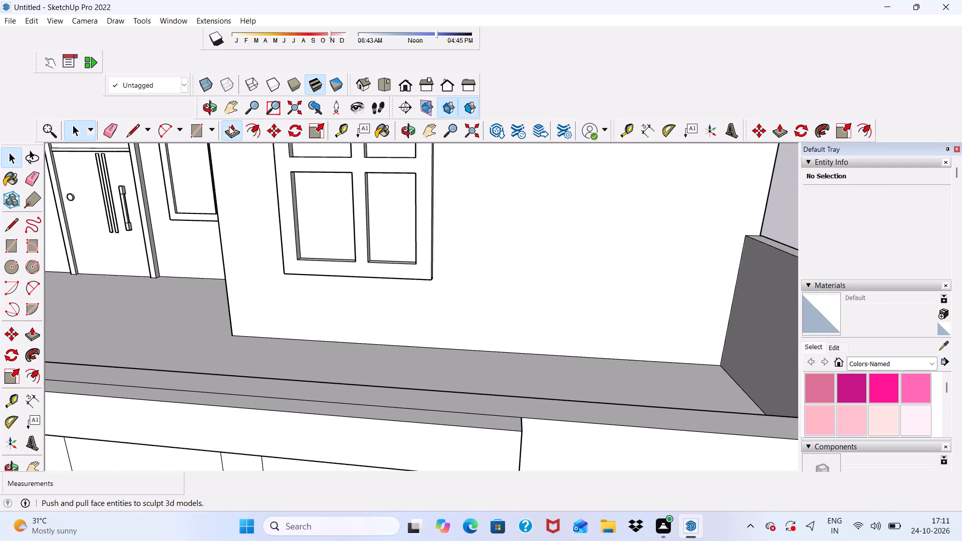
{"action": "scroll", "coordinate": [218, 130], "scroll_direction": "down", "scroll_amount": 6}
{"action": "scroll", "coordinate": [391, 345], "scroll_direction": "up", "scroll_amount": 5}
{"action": "scroll", "coordinate": [341, 226], "scroll_direction": "down", "scroll_amount": 6}
{"action": "middle_click_drag", "start_coordinate": [438, 369], "coordinate": [352, 414]}
{"action": "scroll", "coordinate": [321, 389], "scroll_direction": "up", "scroll_amount": 10}
{"action": "left_click", "coordinate": [222, 299]}
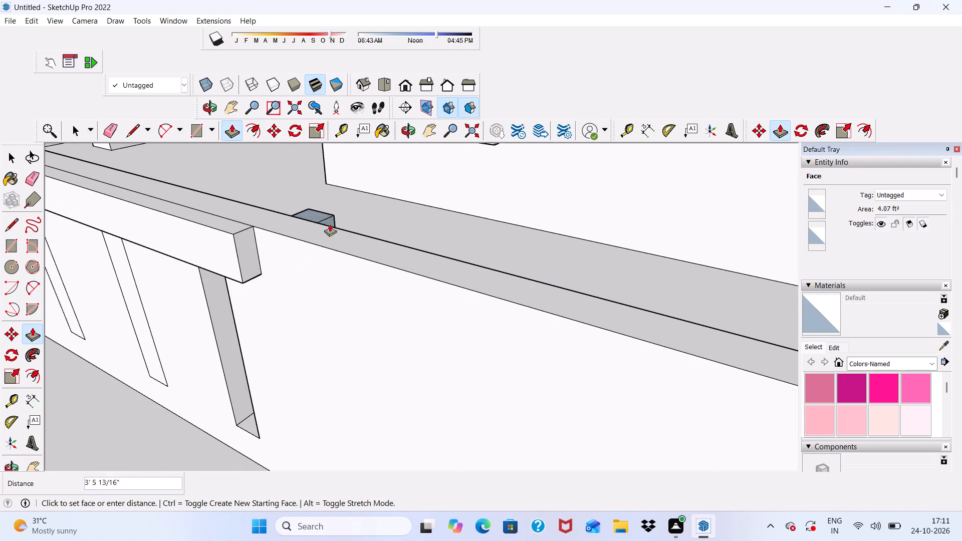
{"action": "scroll", "coordinate": [331, 223], "scroll_direction": "up", "scroll_amount": 3}
{"action": "left_click", "coordinate": [331, 236]}
{"action": "scroll", "coordinate": [329, 237], "scroll_direction": "down", "scroll_amount": 15}
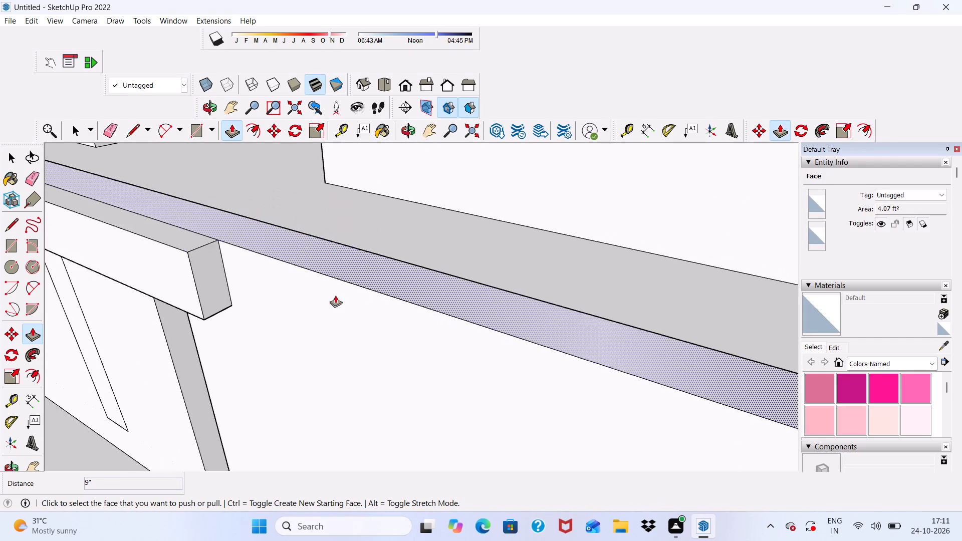
Push/Pull the two middle upright rectangles 9" inward to cut slots through the front wall.
{"action": "scroll", "coordinate": [154, 281], "scroll_direction": "down", "scroll_amount": 6}
{"action": "middle_click_drag", "start_coordinate": [373, 270], "coordinate": [417, 267]}
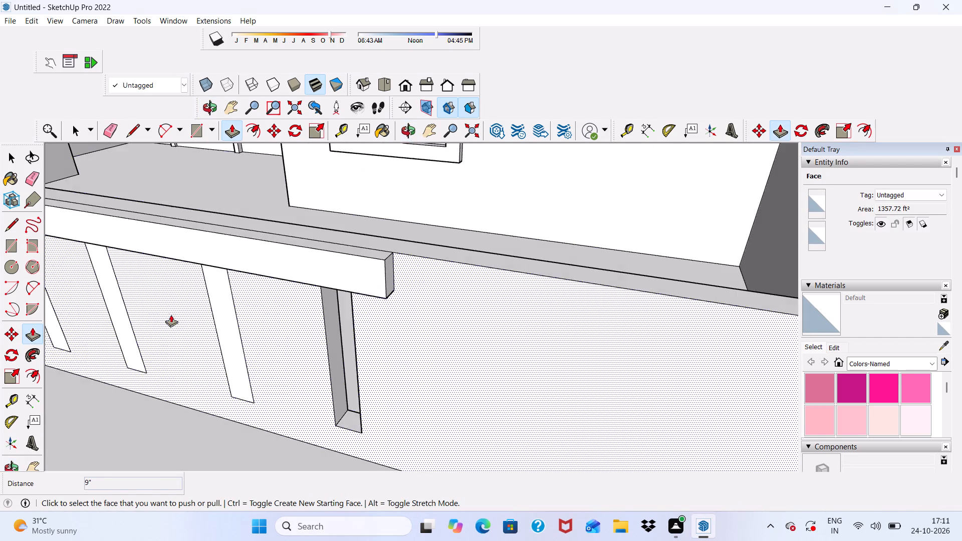
{"action": "scroll", "coordinate": [167, 315], "scroll_direction": "up", "scroll_amount": 3}
{"action": "left_click", "coordinate": [239, 287]}
{"action": "middle_click_drag", "start_coordinate": [319, 199], "coordinate": [318, 209]}
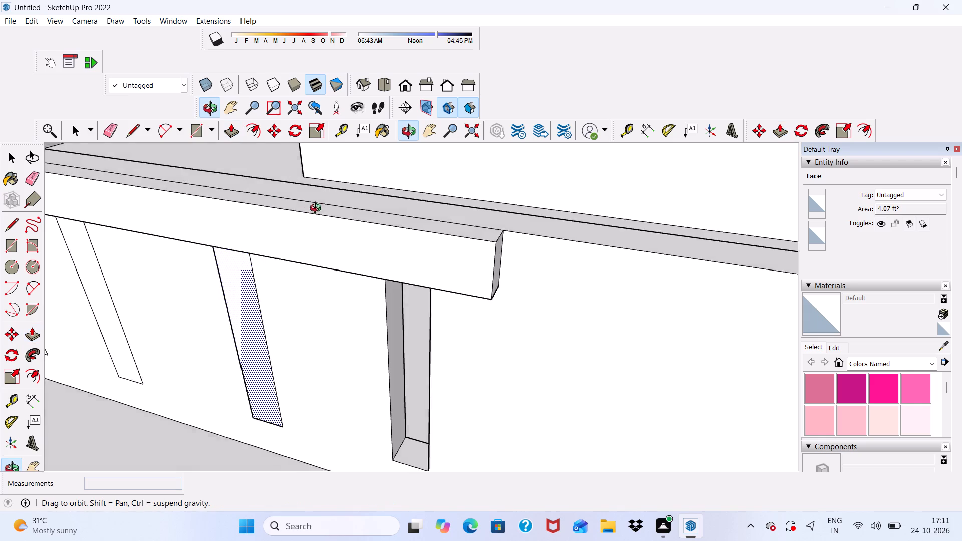
{"action": "middle_click_drag", "start_coordinate": [318, 209], "coordinate": [267, 264]}
{"action": "scroll", "coordinate": [323, 196], "scroll_direction": "up", "scroll_amount": 2}
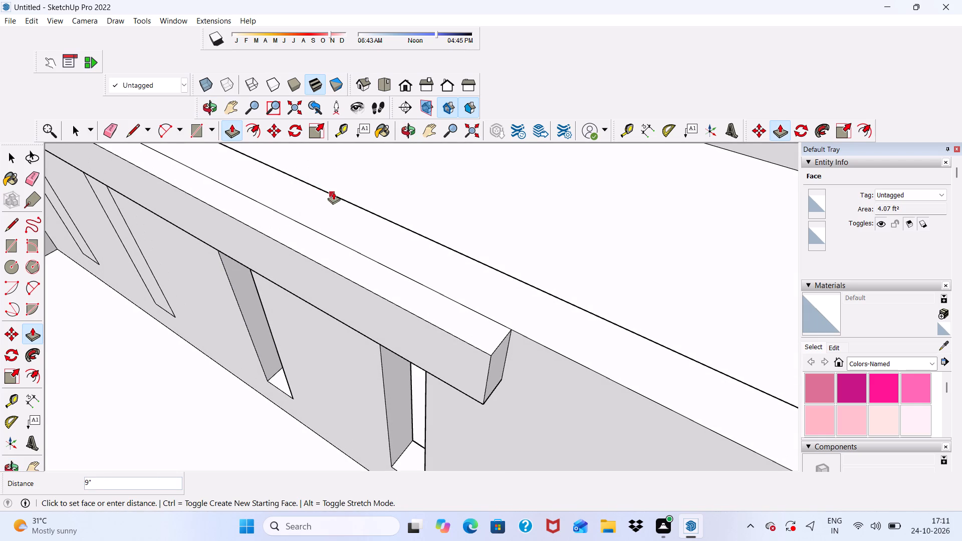
{"action": "left_click", "coordinate": [333, 192]}
{"action": "scroll", "coordinate": [328, 215], "scroll_direction": "down", "scroll_amount": 5}
{"action": "scroll", "coordinate": [168, 218], "scroll_direction": "up", "scroll_amount": 3}
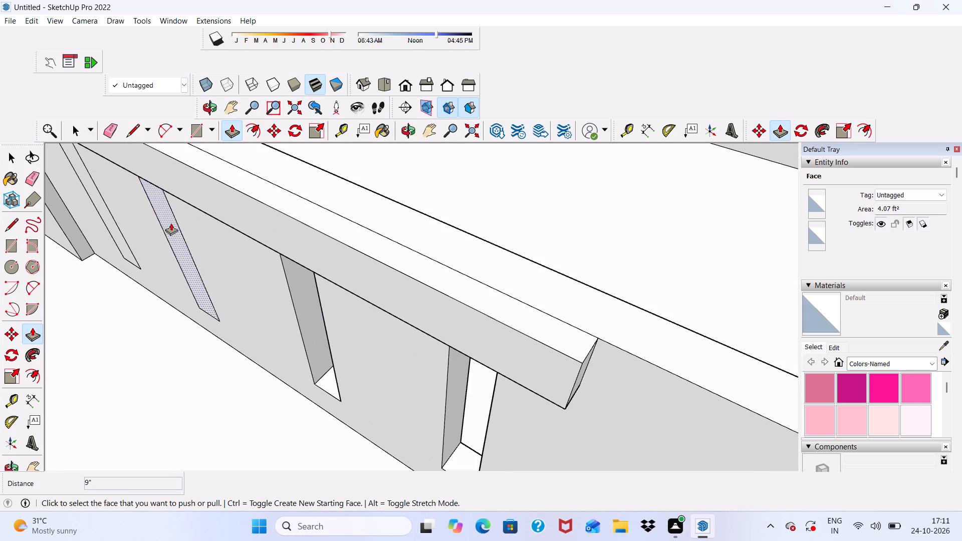
{"action": "left_click", "coordinate": [171, 223]}
{"action": "left_click", "coordinate": [301, 163]}
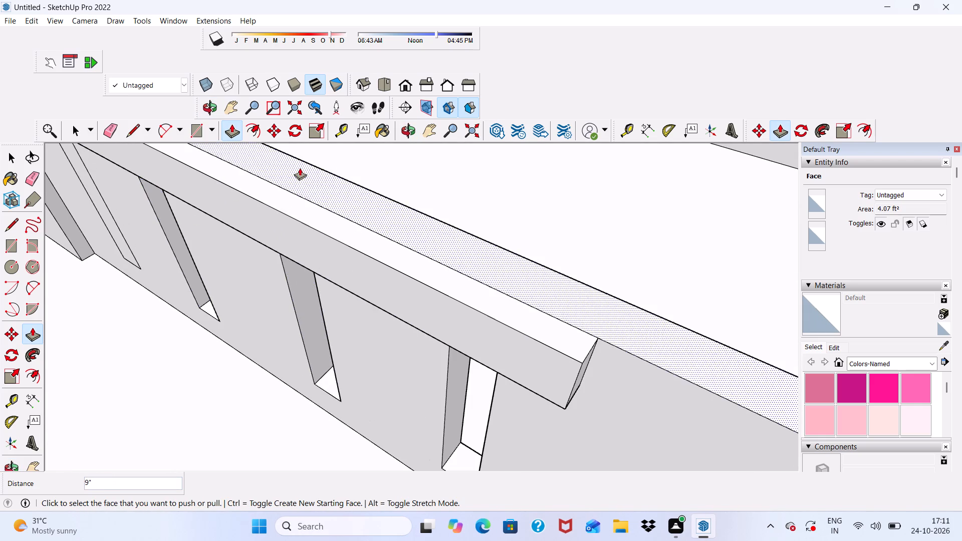
Push/Pull the remaining upright rectangle, nearest the pillars, inward to cut a slot through the front wall.
{"action": "scroll", "coordinate": [299, 177], "scroll_direction": "down", "scroll_amount": 14}
{"action": "scroll", "coordinate": [254, 224], "scroll_direction": "up", "scroll_amount": 9}
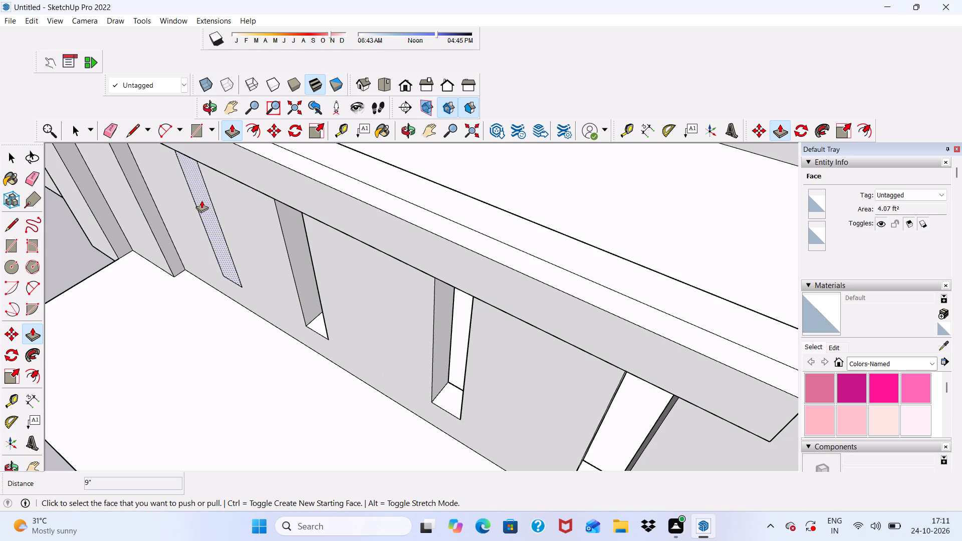
{"action": "left_click", "coordinate": [201, 200]}
{"action": "scroll", "coordinate": [297, 162], "scroll_direction": "down", "scroll_amount": 2}
{"action": "middle_click_drag", "start_coordinate": [313, 158], "coordinate": [239, 184]}
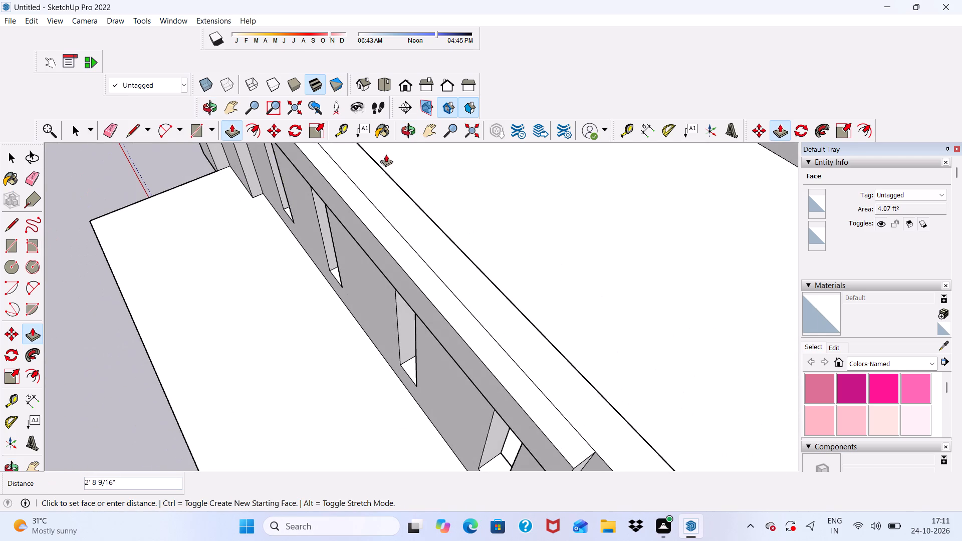
{"action": "left_click", "coordinate": [376, 161]}
Examine the row of four slots beneath the projecting band from the front of the wall.
{"action": "scroll", "coordinate": [324, 239], "scroll_direction": "down", "scroll_amount": 7}
{"action": "middle_click_drag", "start_coordinate": [335, 259], "coordinate": [345, 239]}
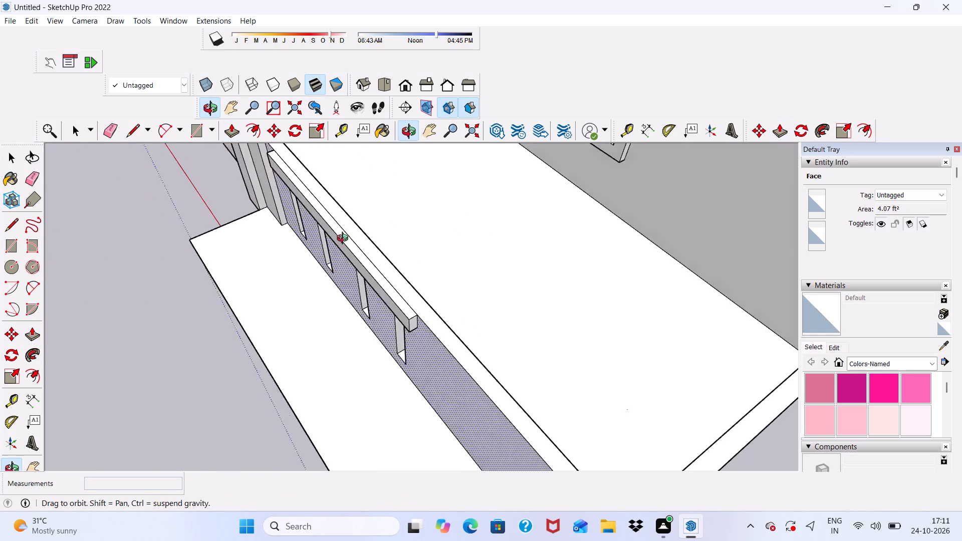
{"action": "middle_click_drag", "start_coordinate": [345, 239], "coordinate": [512, 140]}
{"action": "key", "text": "space"}
{"action": "scroll", "coordinate": [508, 145], "scroll_direction": "up", "scroll_amount": 1}
{"action": "scroll", "coordinate": [250, 307], "scroll_direction": "down", "scroll_amount": 6}
{"action": "scroll", "coordinate": [225, 352], "scroll_direction": "up", "scroll_amount": 2}
{"action": "scroll", "coordinate": [252, 293], "scroll_direction": "down", "scroll_amount": 3}
{"action": "scroll", "coordinate": [252, 301], "scroll_direction": "up", "scroll_amount": 3}
{"action": "scroll", "coordinate": [257, 295], "scroll_direction": "down", "scroll_amount": 2}
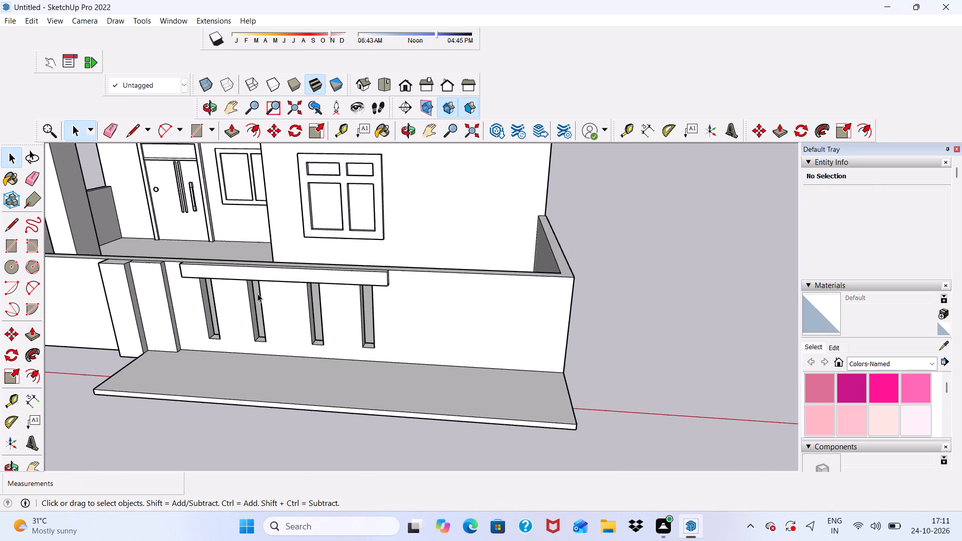
{"action": "middle_click_drag", "start_coordinate": [260, 294], "coordinate": [291, 246]}
{"action": "scroll", "coordinate": [289, 247], "scroll_direction": "up", "scroll_amount": 5}
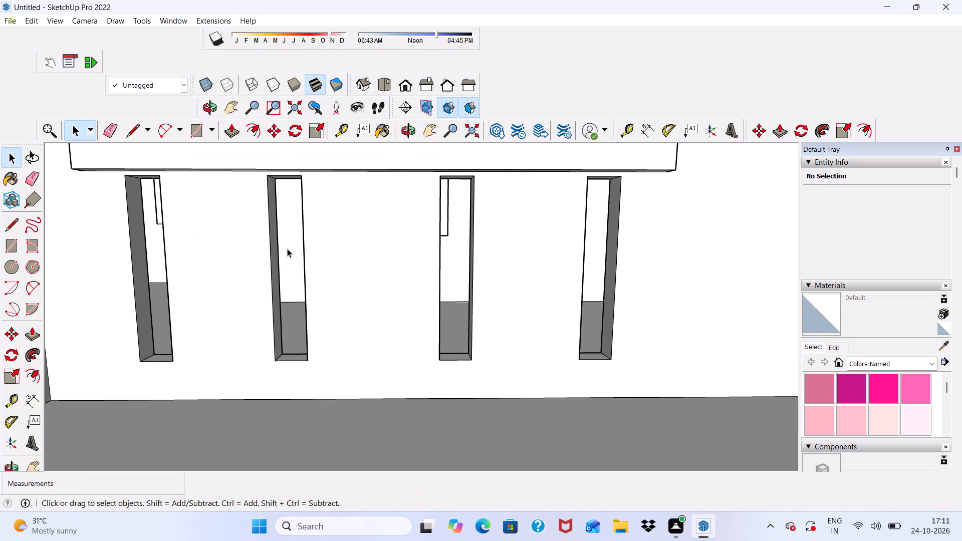
{"action": "scroll", "coordinate": [275, 248], "scroll_direction": "up", "scroll_amount": 3}
{"action": "scroll", "coordinate": [157, 264], "scroll_direction": "down", "scroll_amount": 6}
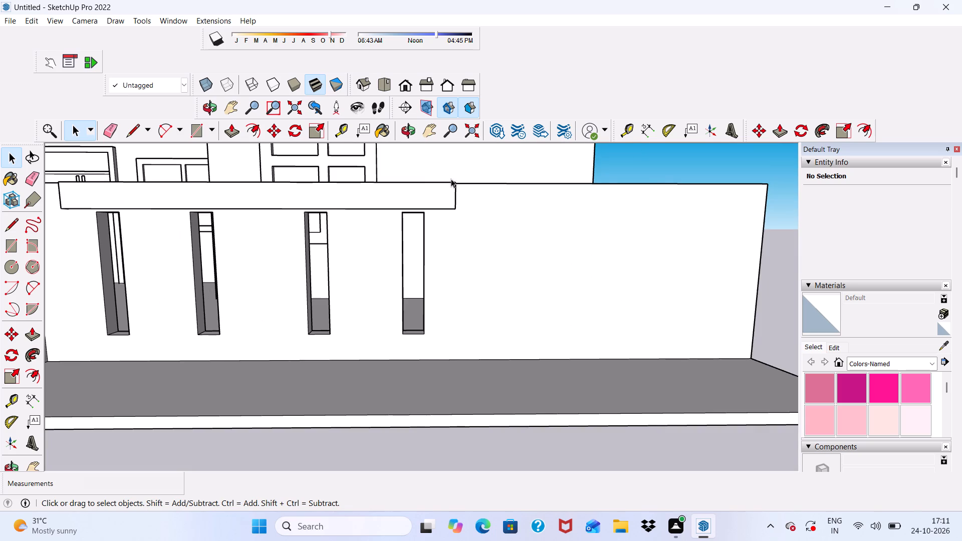
Push/Pull the end face of the projecting band inward, shortening the band toward the slot farthest from the pillars.
{"action": "scroll", "coordinate": [451, 179], "scroll_direction": "up", "scroll_amount": 6}
{"action": "scroll", "coordinate": [431, 194], "scroll_direction": "down", "scroll_amount": 3}
{"action": "middle_click_drag", "start_coordinate": [431, 194], "coordinate": [272, 200]}
{"action": "scroll", "coordinate": [419, 248], "scroll_direction": "up", "scroll_amount": 5}
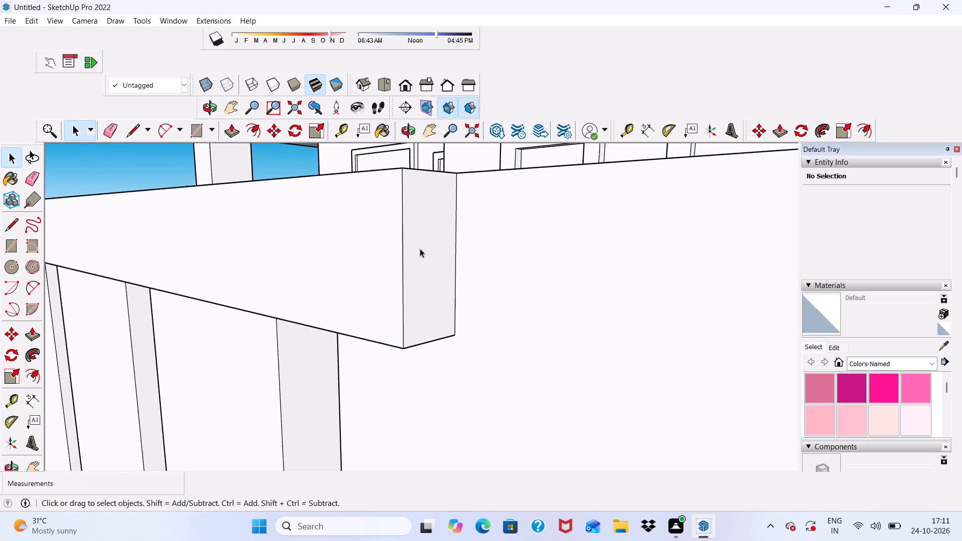
{"action": "left_click", "coordinate": [420, 248]}
{"action": "left_click", "coordinate": [227, 130]}
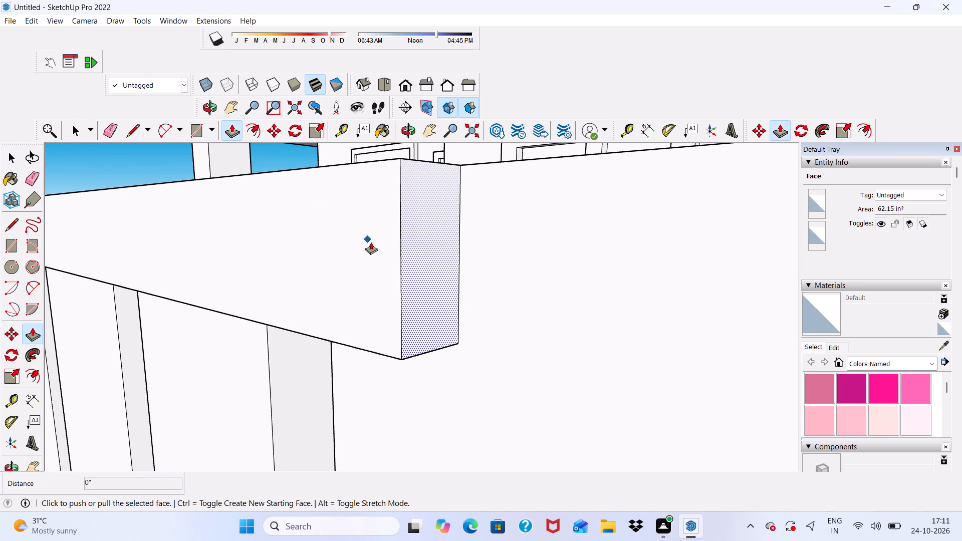
{"action": "left_click_drag", "start_coordinate": [420, 294], "coordinate": [395, 251]}
{"action": "scroll", "coordinate": [357, 226], "scroll_direction": "left", "scroll_amount": 1}
{"action": "scroll", "coordinate": [339, 220], "scroll_direction": "right", "scroll_amount": 1}
{"action": "scroll", "coordinate": [339, 220], "scroll_direction": "left", "scroll_amount": 1}
{"action": "scroll", "coordinate": [337, 220], "scroll_direction": "right", "scroll_amount": 1}
{"action": "scroll", "coordinate": [335, 219], "scroll_direction": "left", "scroll_amount": 1}
{"action": "scroll", "coordinate": [334, 219], "scroll_direction": "down", "scroll_amount": 4}
{"action": "key", "text": "space"}
{"action": "scroll", "coordinate": [333, 219], "scroll_direction": "left", "scroll_amount": 1}
{"action": "scroll", "coordinate": [333, 219], "scroll_direction": "down", "scroll_amount": 1}
{"action": "scroll", "coordinate": [333, 219], "scroll_direction": "left", "scroll_amount": 1}
{"action": "scroll", "coordinate": [324, 239], "scroll_direction": "right", "scroll_amount": 1}
{"action": "scroll", "coordinate": [318, 293], "scroll_direction": "left", "scroll_amount": 1}
{"action": "middle_click_drag", "start_coordinate": [324, 293], "coordinate": [390, 198]}
{"action": "scroll", "coordinate": [325, 292], "scroll_direction": "right", "scroll_amount": 1}
{"action": "scroll", "coordinate": [414, 199], "scroll_direction": "up", "scroll_amount": 3}
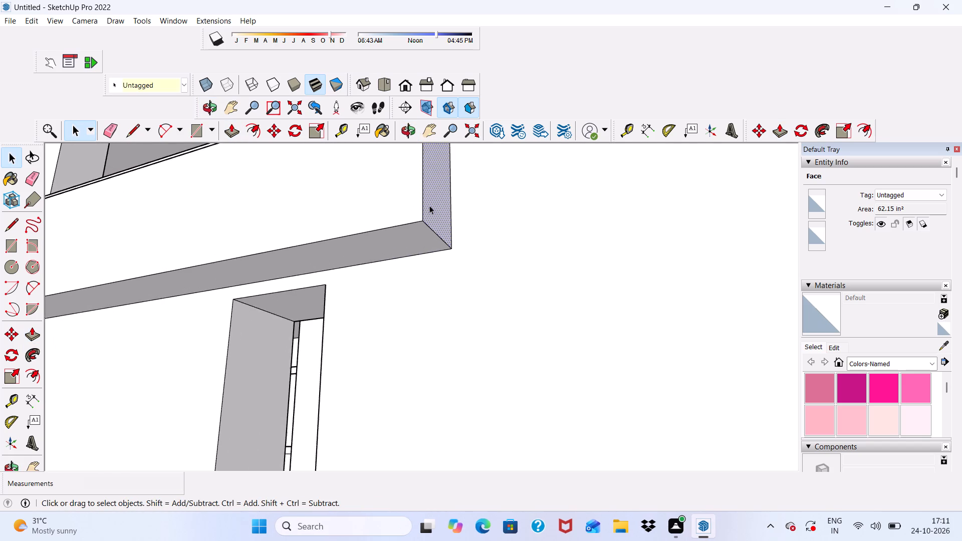
{"action": "scroll", "coordinate": [429, 205], "scroll_direction": "up", "scroll_amount": 2}
{"action": "left_click", "coordinate": [238, 131]}
{"action": "scroll", "coordinate": [502, 252], "scroll_direction": "right", "scroll_amount": 1}
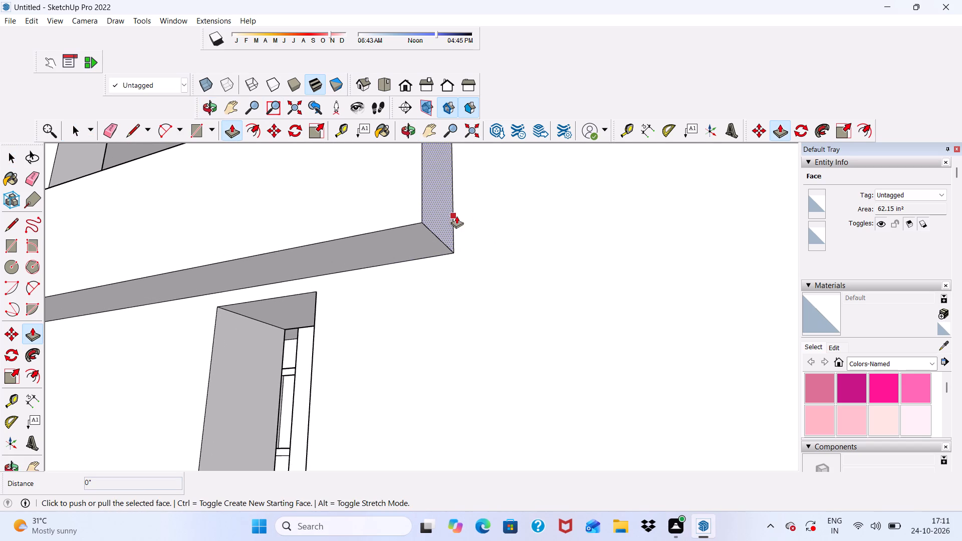
{"action": "left_click_drag", "start_coordinate": [452, 214], "coordinate": [434, 214]}
{"action": "scroll", "coordinate": [433, 214], "scroll_direction": "left", "scroll_amount": 1}
{"action": "scroll", "coordinate": [395, 212], "scroll_direction": "down", "scroll_amount": 4}
{"action": "left_click_drag", "start_coordinate": [409, 207], "coordinate": [381, 211]}
{"action": "scroll", "coordinate": [382, 211], "scroll_direction": "left", "scroll_amount": 1}
{"action": "key", "text": "space"}
{"action": "scroll", "coordinate": [382, 211], "scroll_direction": "down", "scroll_amount": 1}
{"action": "scroll", "coordinate": [382, 211], "scroll_direction": "left", "scroll_amount": 1}
{"action": "scroll", "coordinate": [382, 211], "scroll_direction": "down", "scroll_amount": 2}
{"action": "scroll", "coordinate": [381, 211], "scroll_direction": "left", "scroll_amount": 1}
{"action": "scroll", "coordinate": [381, 211], "scroll_direction": "down", "scroll_amount": 2}
{"action": "scroll", "coordinate": [381, 212], "scroll_direction": "left", "scroll_amount": 1}
{"action": "scroll", "coordinate": [379, 213], "scroll_direction": "down", "scroll_amount": 4}
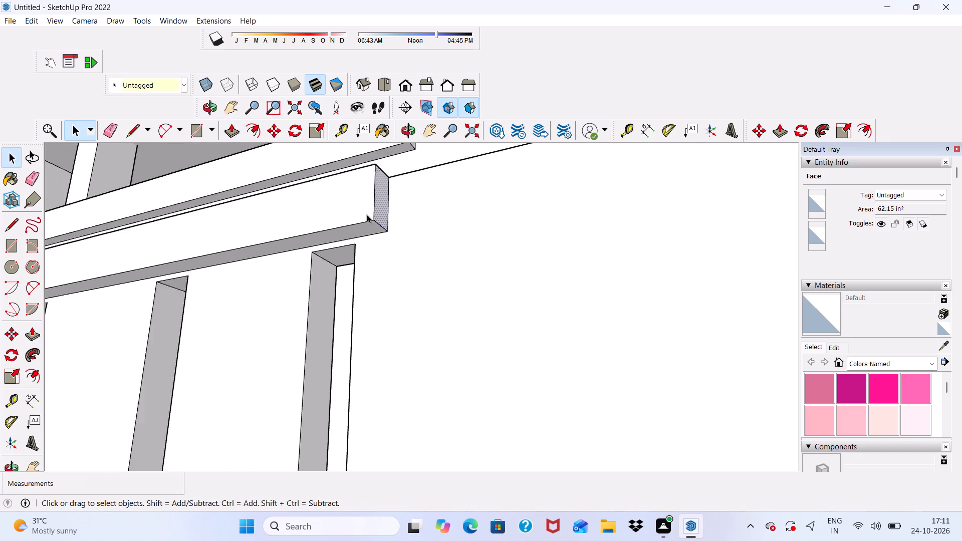
Draw a full-height rectangle about 6' 10 5/8" by 3' 4 3/8" on the front wall, starting at the band's shortened end.
{"action": "scroll", "coordinate": [367, 214], "scroll_direction": "down", "scroll_amount": 8}
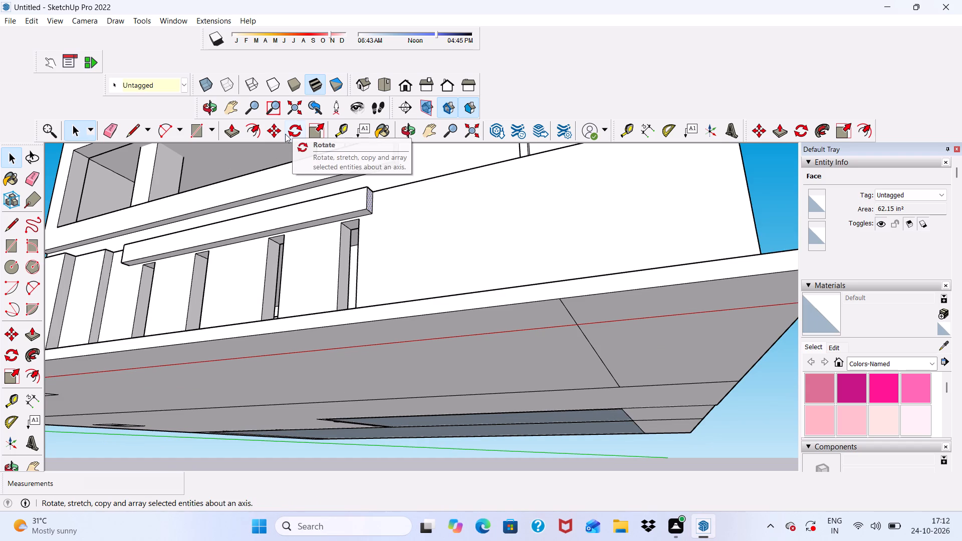
{"action": "scroll", "coordinate": [282, 136], "scroll_direction": "down", "scroll_amount": 3}
{"action": "left_click_drag", "start_coordinate": [283, 141], "coordinate": [290, 164]}
{"action": "key", "text": "space"}
{"action": "scroll", "coordinate": [308, 213], "scroll_direction": "down", "scroll_amount": 3}
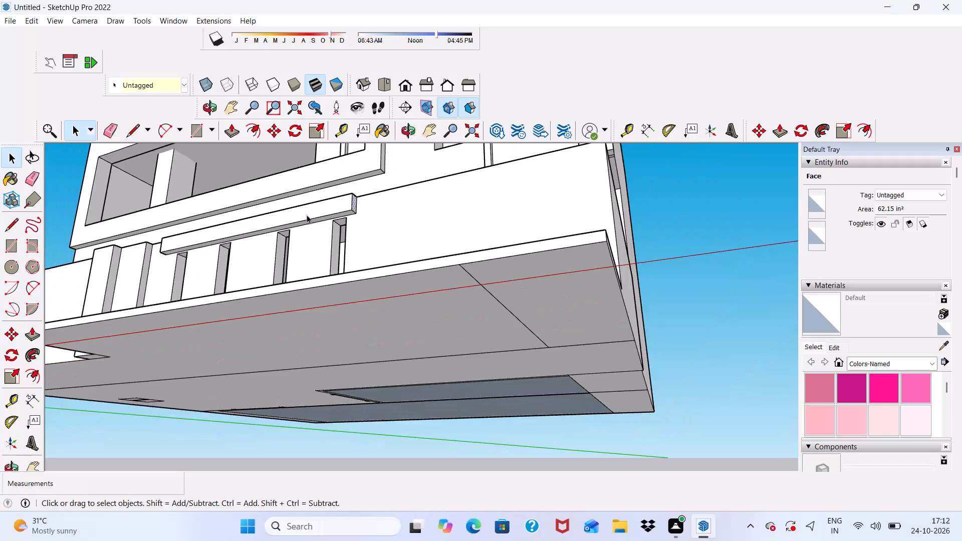
{"action": "middle_click_drag", "start_coordinate": [308, 216], "coordinate": [372, 282]}
{"action": "scroll", "coordinate": [278, 243], "scroll_direction": "down", "scroll_amount": 4}
{"action": "middle_click_drag", "start_coordinate": [218, 288], "coordinate": [272, 323]}
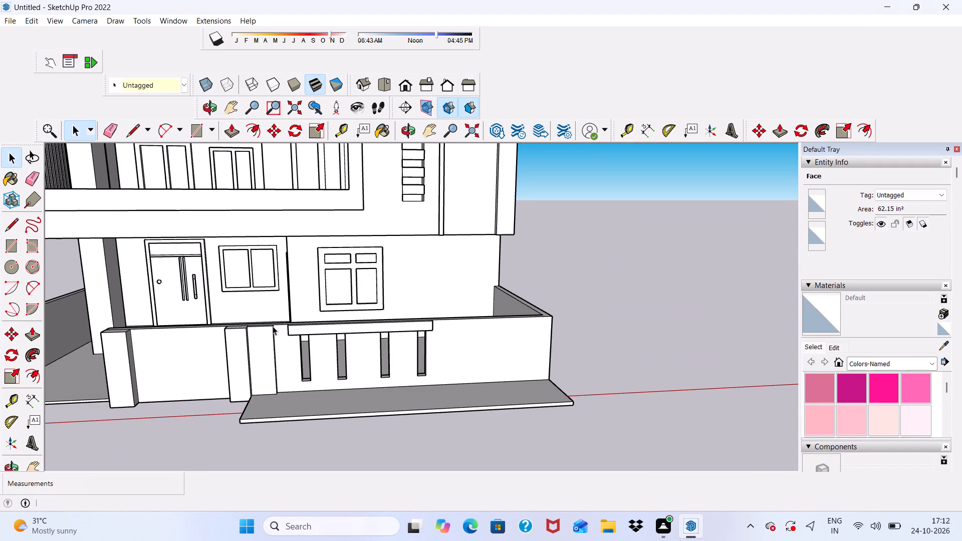
{"action": "scroll", "coordinate": [272, 326], "scroll_direction": "down", "scroll_amount": 4}
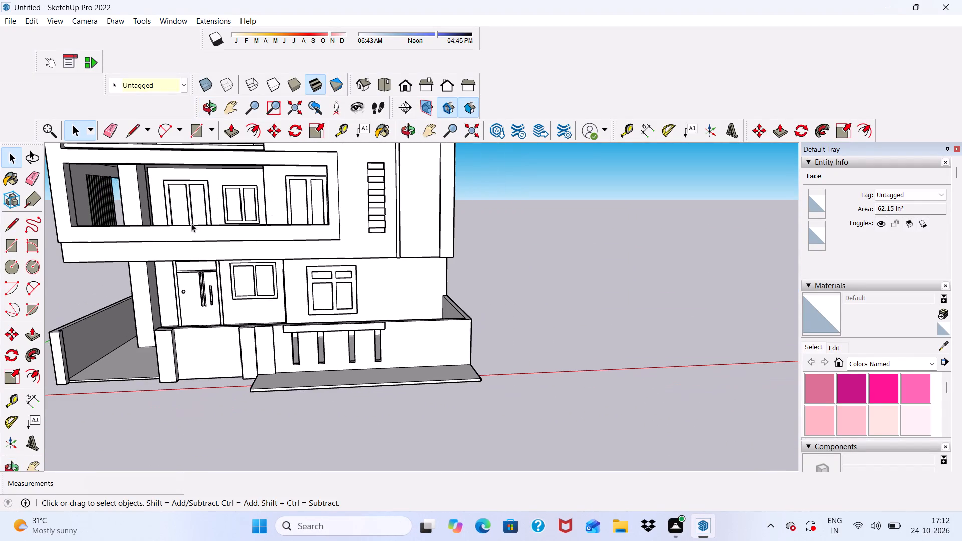
{"action": "left_click", "coordinate": [193, 130]}
{"action": "scroll", "coordinate": [413, 337], "scroll_direction": "up", "scroll_amount": 5}
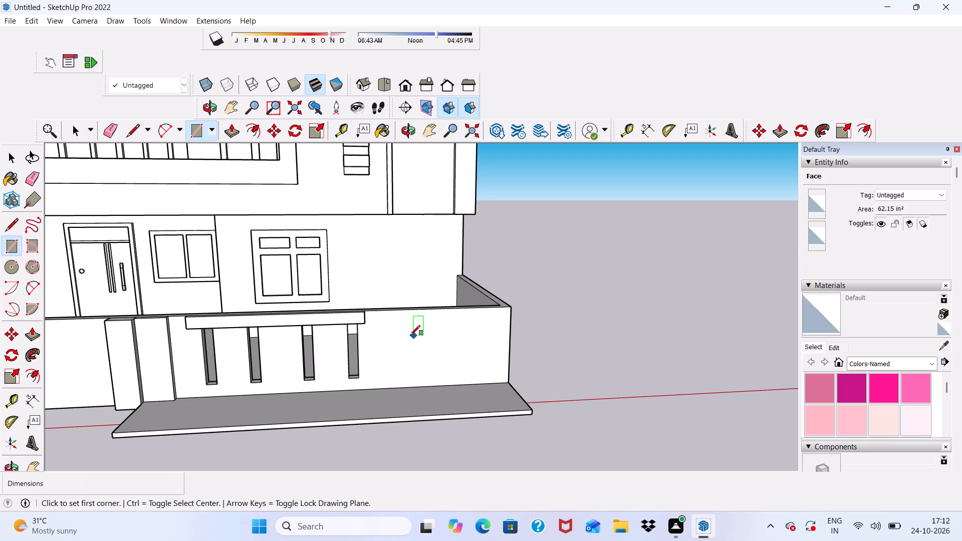
{"action": "middle_click_drag", "start_coordinate": [409, 335], "coordinate": [397, 288]}
{"action": "scroll", "coordinate": [395, 288], "scroll_direction": "up", "scroll_amount": 10}
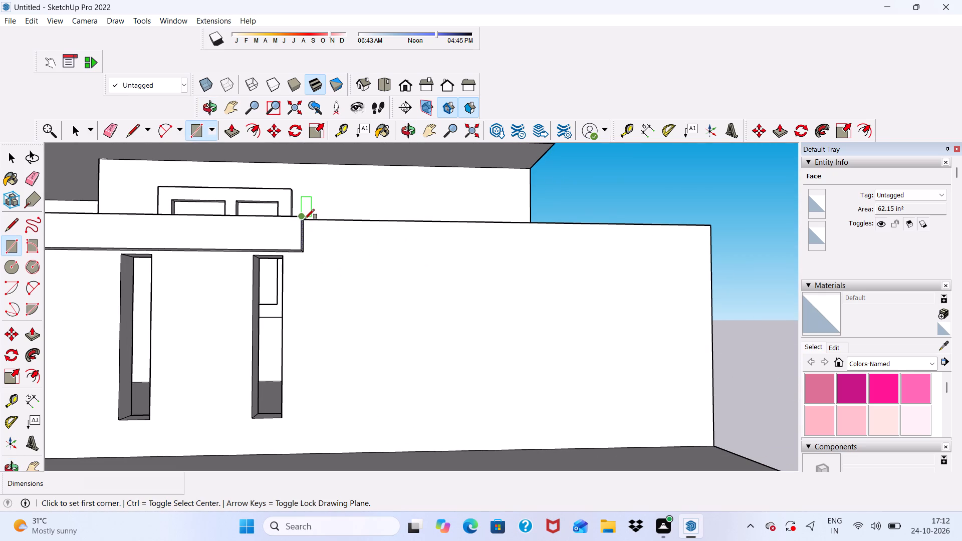
{"action": "left_click", "coordinate": [306, 220]}
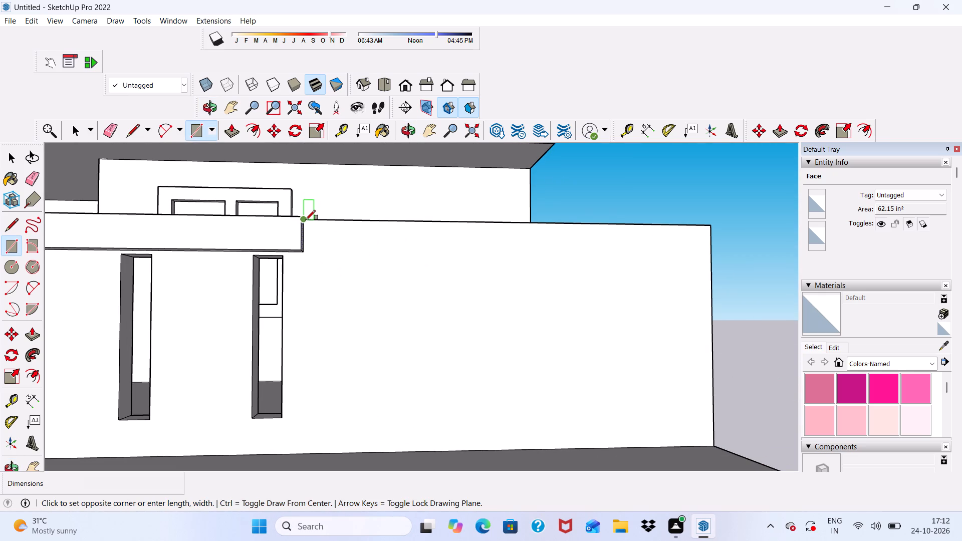
{"action": "scroll", "coordinate": [336, 272], "scroll_direction": "down", "scroll_amount": 4}
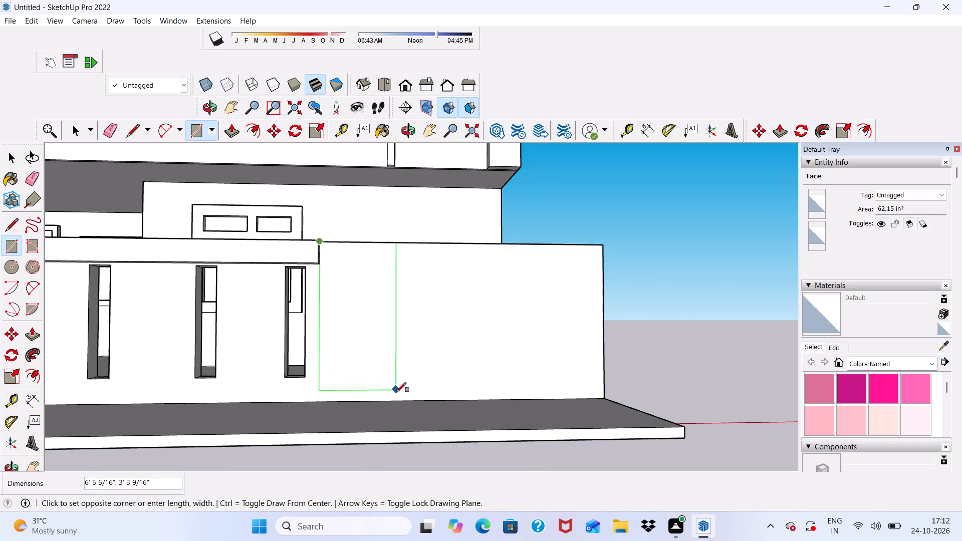
{"action": "left_click", "coordinate": [397, 398]}
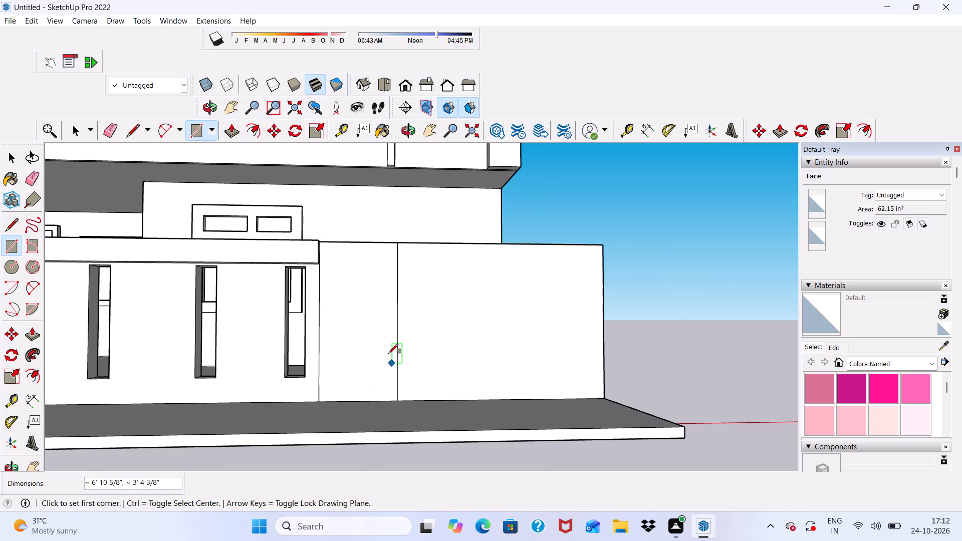
Push/Pull the new full-height rectangle outward from the front wall to about the projecting band's depth.
{"action": "key", "text": "space"}
{"action": "left_click", "coordinate": [350, 302]}
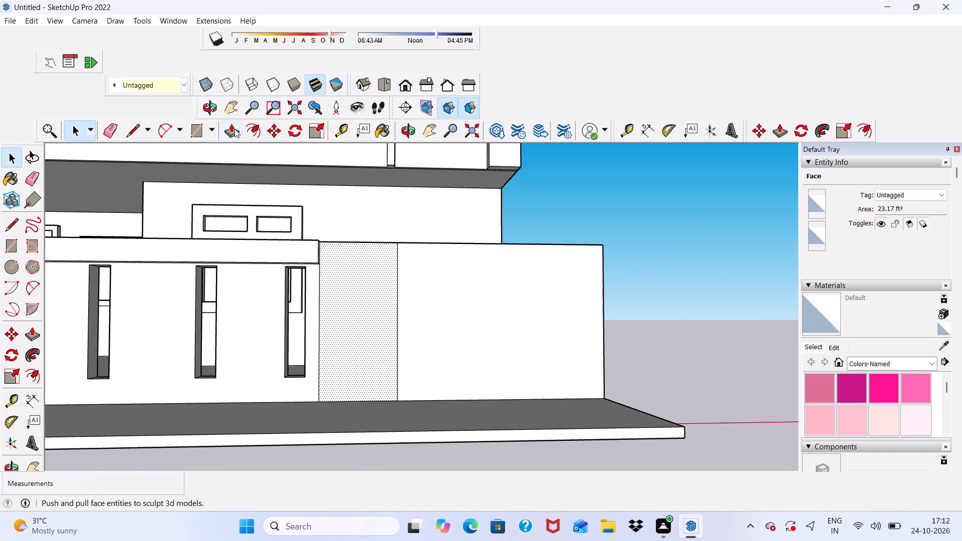
{"action": "left_click", "coordinate": [234, 128]}
{"action": "left_click", "coordinate": [384, 288]}
{"action": "scroll", "coordinate": [314, 272], "scroll_direction": "down", "scroll_amount": 2}
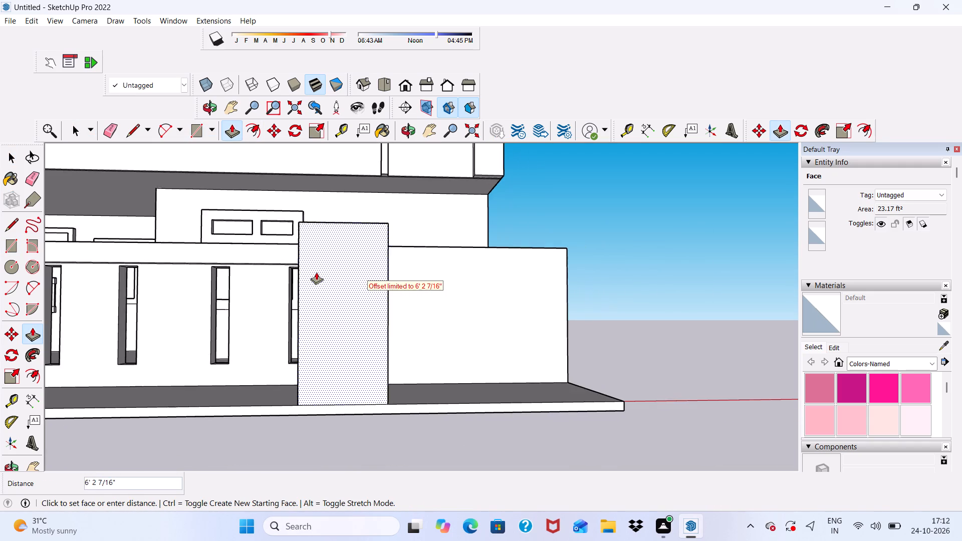
{"action": "middle_click_drag", "start_coordinate": [317, 273], "coordinate": [356, 396]}
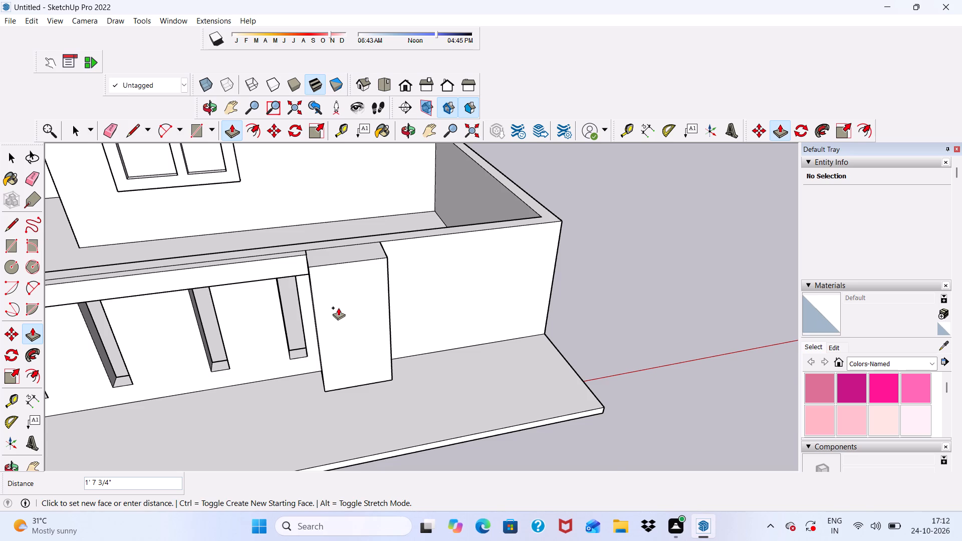
{"action": "scroll", "coordinate": [338, 309], "scroll_direction": "up", "scroll_amount": 4}
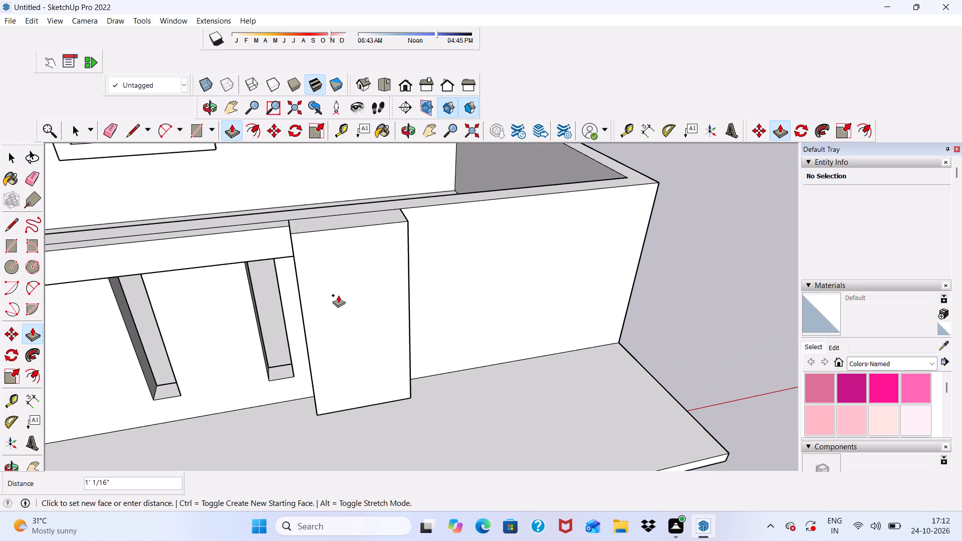
{"action": "left_click", "coordinate": [338, 288]}
{"action": "scroll", "coordinate": [347, 373], "scroll_direction": "down", "scroll_amount": 1}
{"action": "middle_click_drag", "start_coordinate": [351, 384], "coordinate": [310, 377]}
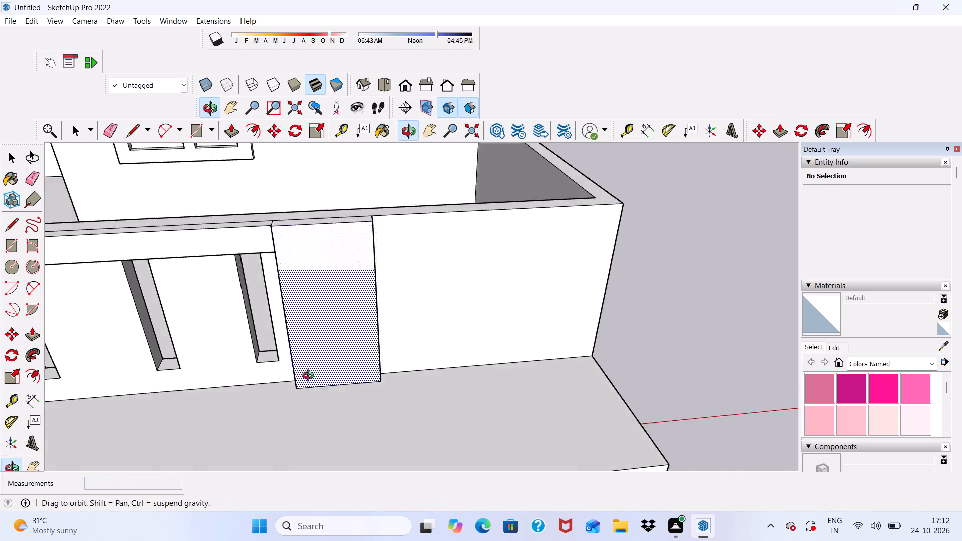
{"action": "middle_click_drag", "start_coordinate": [310, 377], "coordinate": [404, 361]}
{"action": "key", "text": "space"}
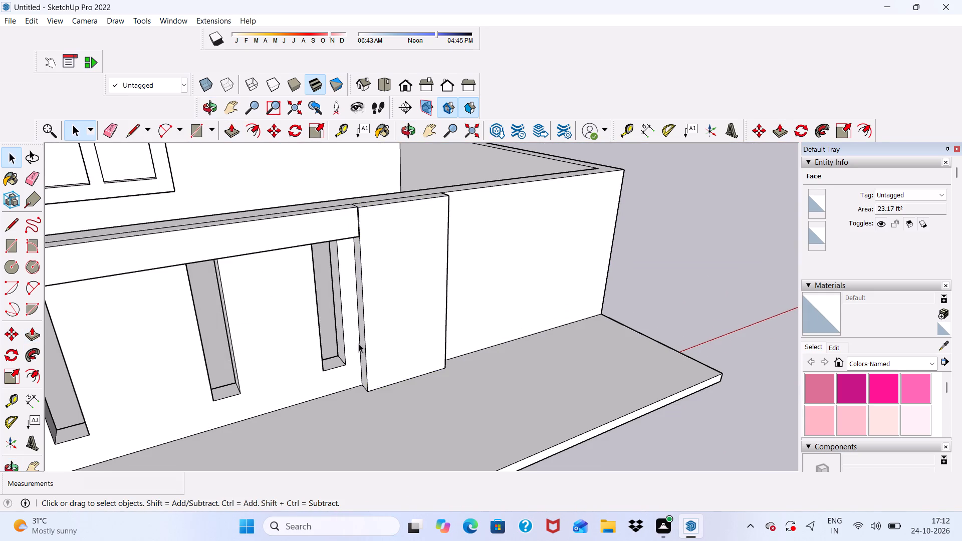
Push/Pull the plain front wall section between the new panel and the outer corner outward about 2 3/16".
{"action": "scroll", "coordinate": [358, 343], "scroll_direction": "down", "scroll_amount": 6}
{"action": "scroll", "coordinate": [393, 364], "scroll_direction": "down", "scroll_amount": 1}
{"action": "middle_click_drag", "start_coordinate": [394, 365], "coordinate": [358, 281]}
{"action": "scroll", "coordinate": [356, 284], "scroll_direction": "down", "scroll_amount": 6}
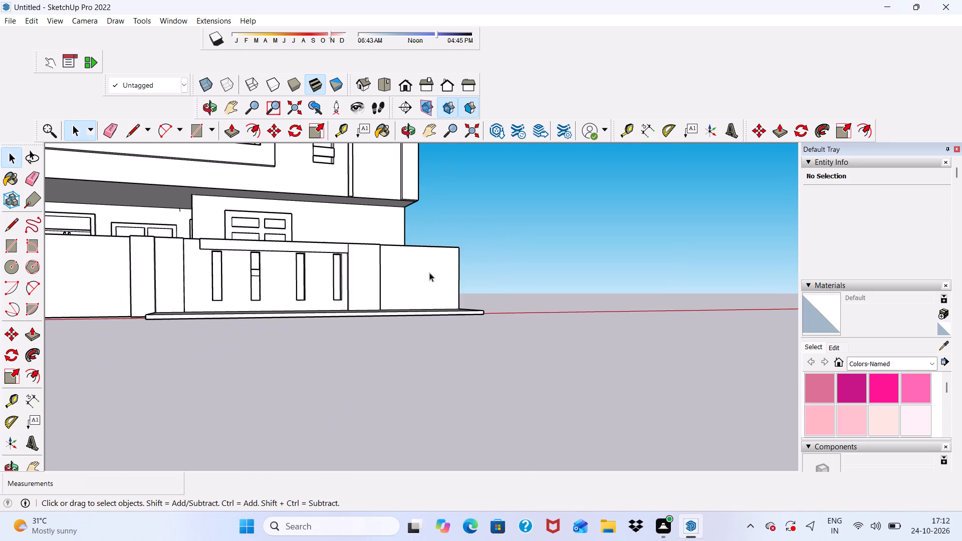
{"action": "scroll", "coordinate": [426, 230], "scroll_direction": "up", "scroll_amount": 8}
{"action": "scroll", "coordinate": [424, 276], "scroll_direction": "up", "scroll_amount": 4}
{"action": "scroll", "coordinate": [388, 307], "scroll_direction": "down", "scroll_amount": 4}
{"action": "middle_click_drag", "start_coordinate": [383, 311], "coordinate": [327, 323]}
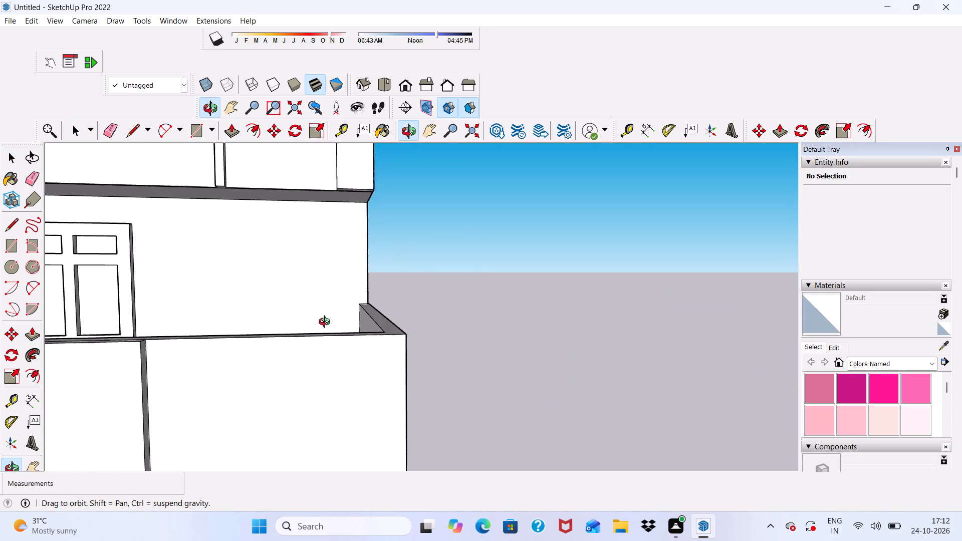
{"action": "middle_click_drag", "start_coordinate": [327, 323], "coordinate": [275, 330]}
{"action": "scroll", "coordinate": [164, 376], "scroll_direction": "up", "scroll_amount": 3}
{"action": "left_click", "coordinate": [164, 374]}
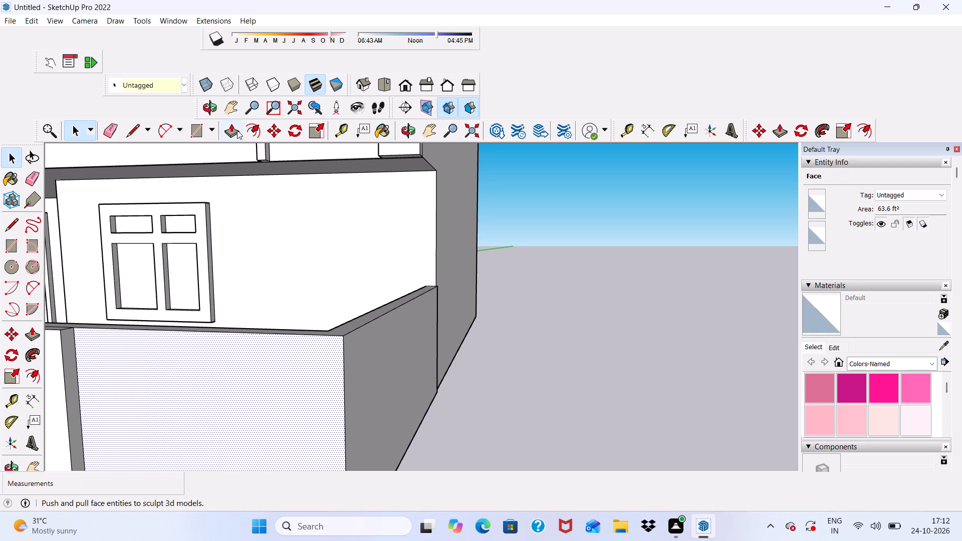
{"action": "left_click", "coordinate": [236, 130]}
{"action": "left_click", "coordinate": [269, 359]}
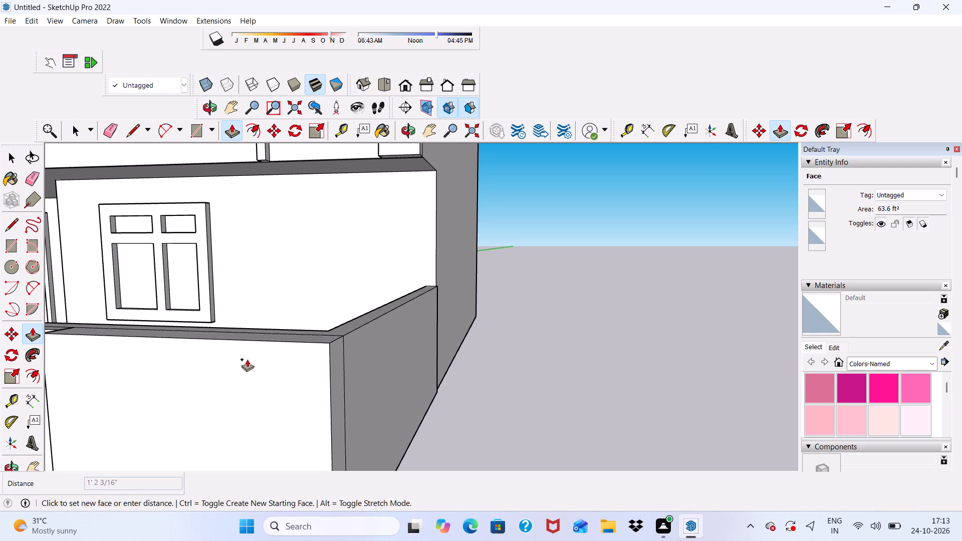
{"action": "scroll", "coordinate": [263, 342], "scroll_direction": "up", "scroll_amount": 4}
{"action": "scroll", "coordinate": [255, 342], "scroll_direction": "down", "scroll_amount": 5}
{"action": "scroll", "coordinate": [264, 347], "scroll_direction": "up", "scroll_amount": 1}
{"action": "middle_click_drag", "start_coordinate": [265, 347], "coordinate": [265, 352]}
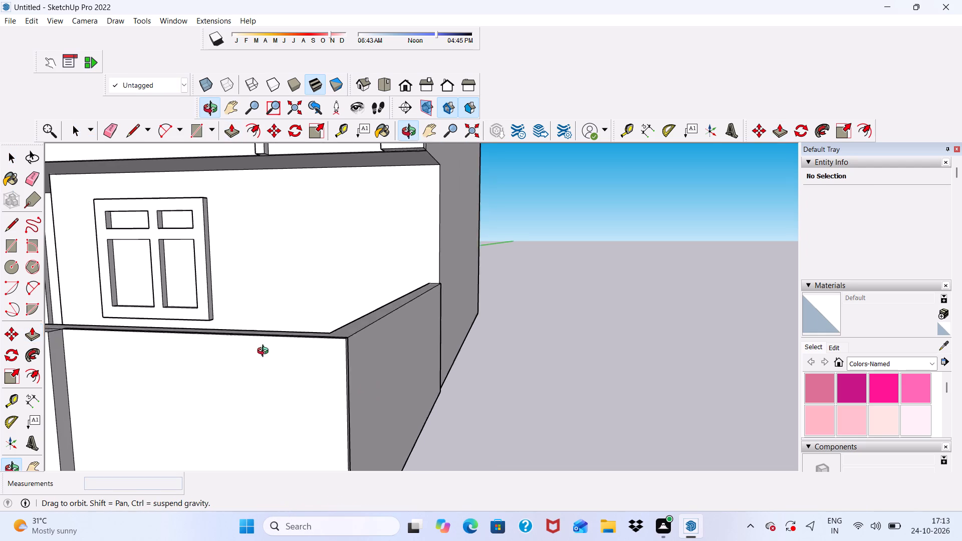
{"action": "middle_click_drag", "start_coordinate": [265, 352], "coordinate": [182, 390]}
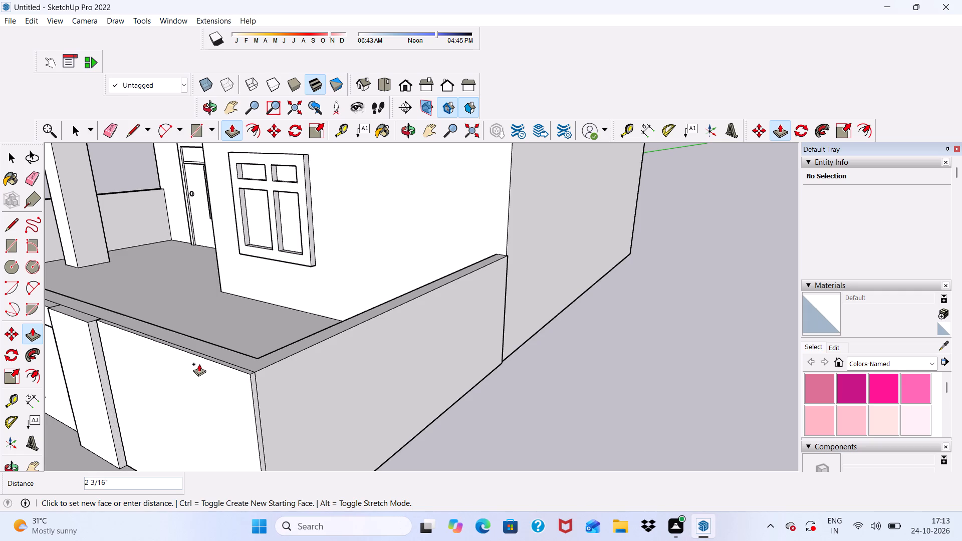
{"action": "left_click", "coordinate": [199, 364]}
Examine the outer corner where the front wall section meets the side boundary wall.
{"action": "scroll", "coordinate": [207, 358], "scroll_direction": "down", "scroll_amount": 5}
{"action": "middle_click_drag", "start_coordinate": [251, 389], "coordinate": [287, 340]}
{"action": "left_click", "coordinate": [287, 340]}
{"action": "scroll", "coordinate": [287, 340], "scroll_direction": "up", "scroll_amount": 1}
{"action": "scroll", "coordinate": [287, 340], "scroll_direction": "down", "scroll_amount": 6}
{"action": "key", "text": "space"}
{"action": "scroll", "coordinate": [234, 339], "scroll_direction": "down", "scroll_amount": 3}
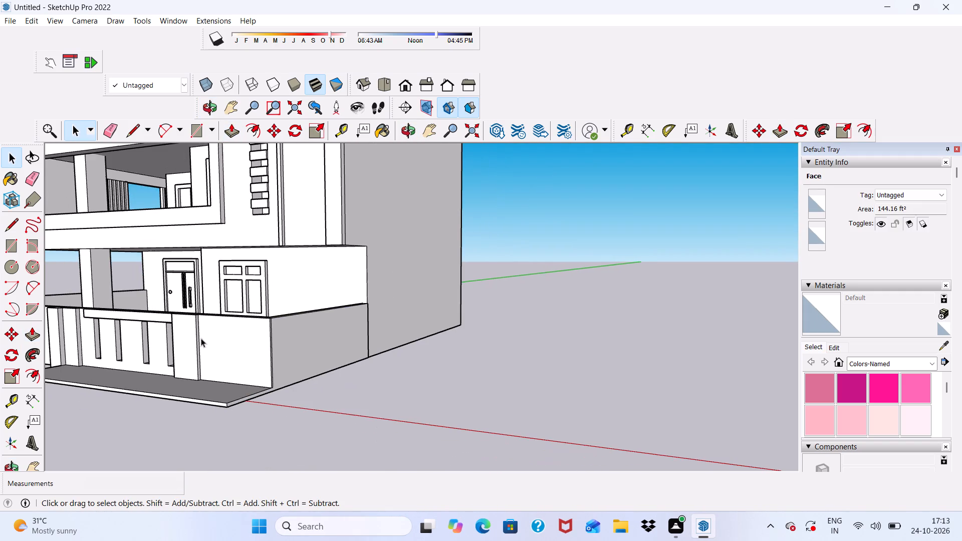
{"action": "key", "text": "space"}
{"action": "scroll", "coordinate": [264, 293], "scroll_direction": "up", "scroll_amount": 13}
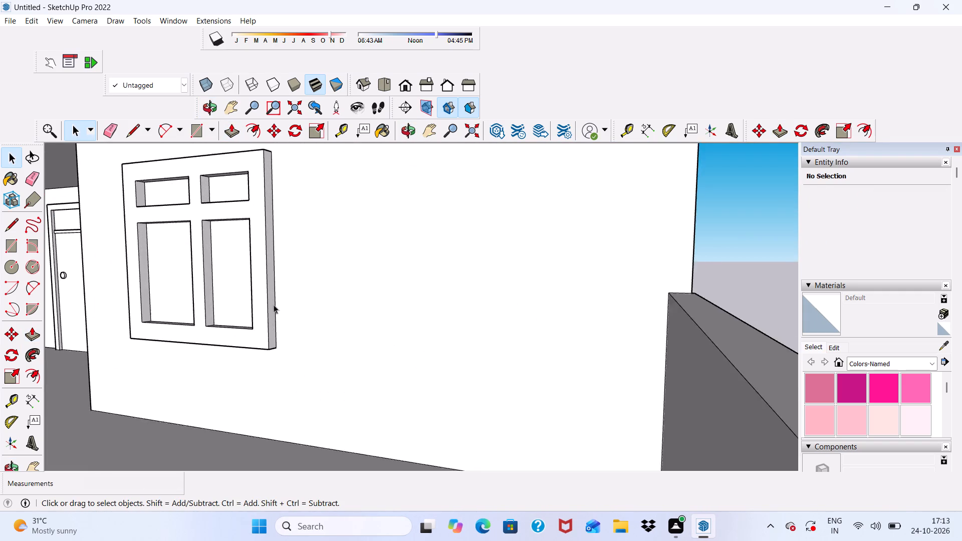
{"action": "scroll", "coordinate": [273, 304], "scroll_direction": "down", "scroll_amount": 11}
{"action": "middle_click_drag", "start_coordinate": [325, 327], "coordinate": [272, 424]}
{"action": "scroll", "coordinate": [238, 440], "scroll_direction": "up", "scroll_amount": 9}
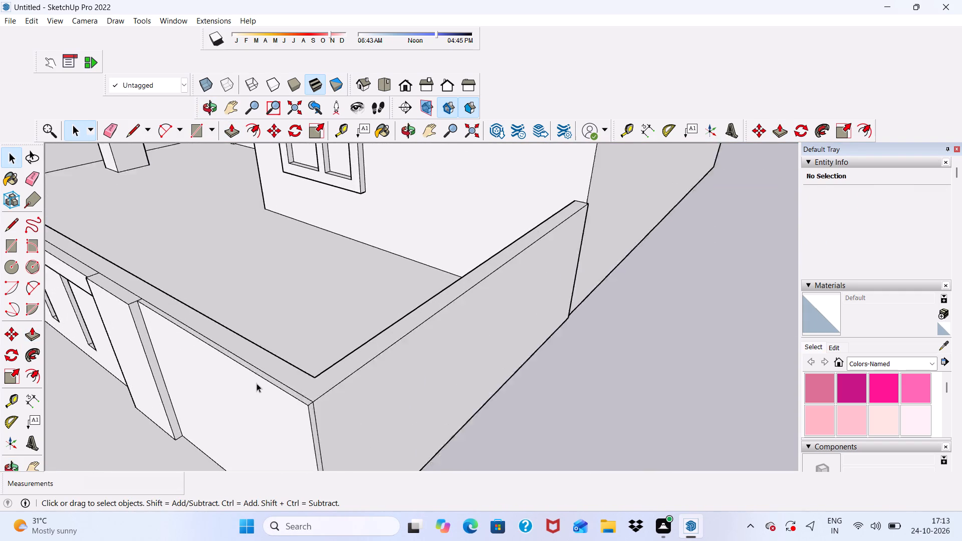
Examine the front boundary wall from the outer corner across the slotted section to the plain section between the entrance pillars.
{"action": "scroll", "coordinate": [257, 383], "scroll_direction": "up", "scroll_amount": 1}
{"action": "scroll", "coordinate": [258, 374], "scroll_direction": "down", "scroll_amount": 5}
{"action": "middle_click_drag", "start_coordinate": [234, 374], "coordinate": [311, 322]}
{"action": "scroll", "coordinate": [318, 323], "scroll_direction": "down", "scroll_amount": 6}
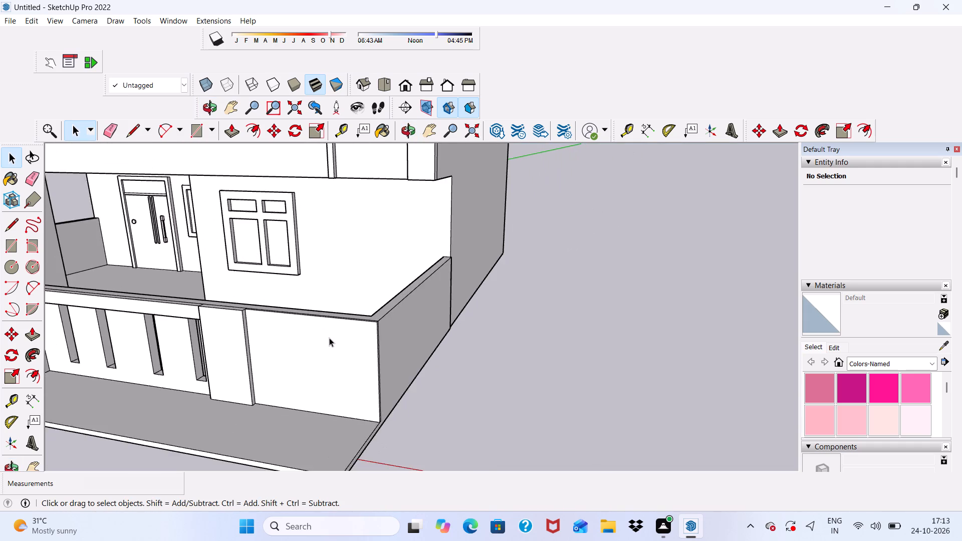
{"action": "scroll", "coordinate": [329, 338], "scroll_direction": "down", "scroll_amount": 2}
{"action": "scroll", "coordinate": [160, 338], "scroll_direction": "down", "scroll_amount": 2}
{"action": "middle_click_drag", "start_coordinate": [159, 337], "coordinate": [286, 310]}
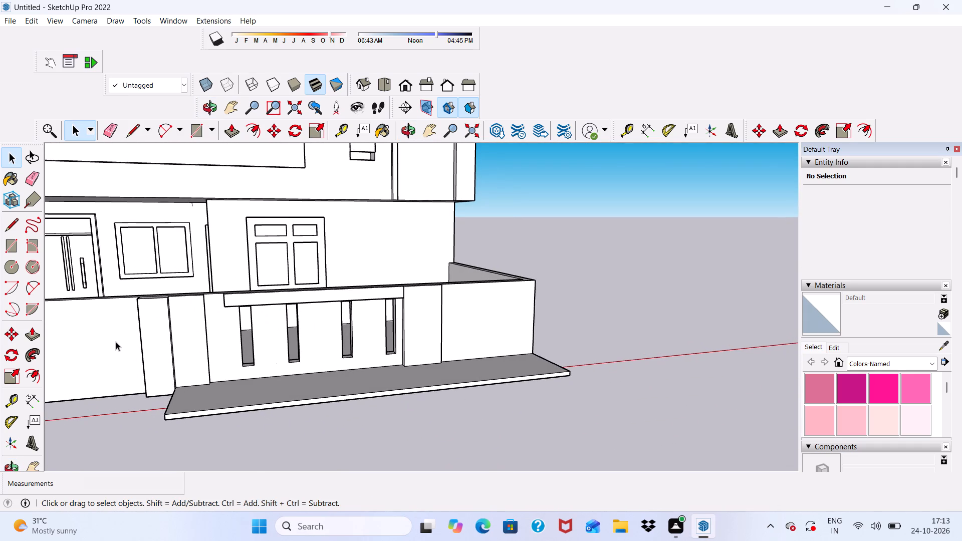
{"action": "scroll", "coordinate": [93, 342], "scroll_direction": "up", "scroll_amount": 5}
{"action": "scroll", "coordinate": [129, 324], "scroll_direction": "down", "scroll_amount": 11}
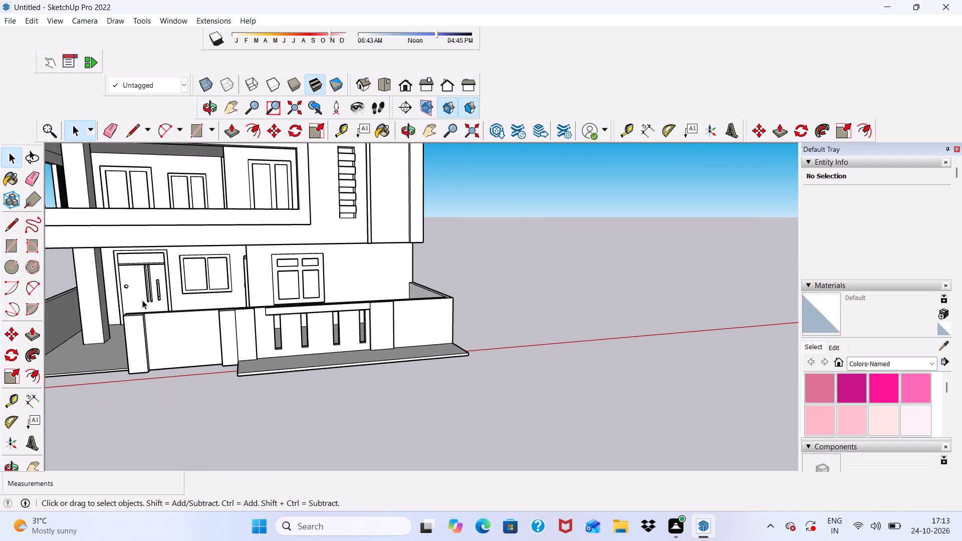
{"action": "scroll", "coordinate": [142, 300], "scroll_direction": "up", "scroll_amount": 4}
{"action": "scroll", "coordinate": [142, 301], "scroll_direction": "down", "scroll_amount": 3}
{"action": "scroll", "coordinate": [150, 324], "scroll_direction": "up", "scroll_amount": 12}
{"action": "scroll", "coordinate": [170, 173], "scroll_direction": "up", "scroll_amount": 1}
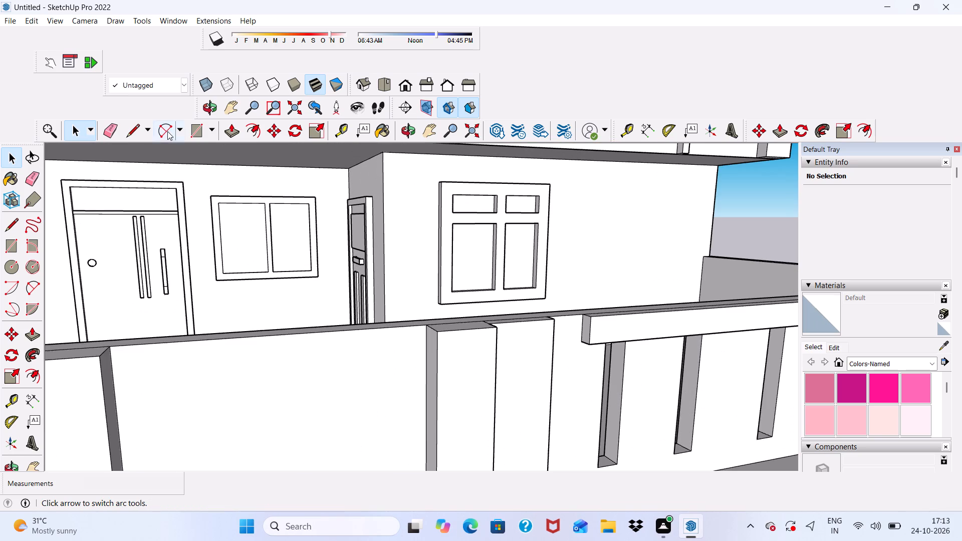
Draw a rectangle about 8' 8 1/16" by 7 5/8" along the top of the plain front wall section, spanning between its two pillars.
{"action": "left_click", "coordinate": [201, 127]}
{"action": "scroll", "coordinate": [211, 168], "scroll_direction": "down", "scroll_amount": 5}
{"action": "scroll", "coordinate": [238, 292], "scroll_direction": "up", "scroll_amount": 9}
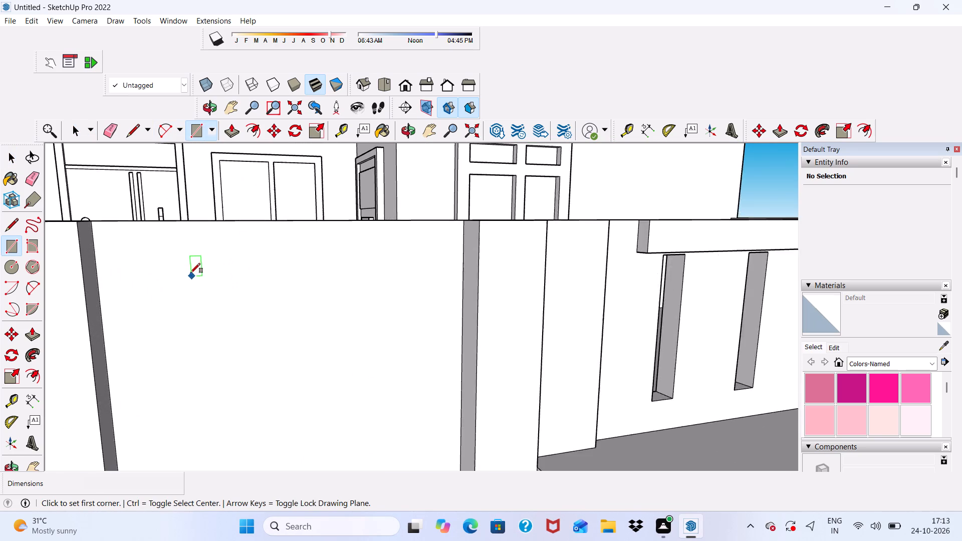
{"action": "scroll", "coordinate": [190, 273], "scroll_direction": "up", "scroll_amount": 4}
{"action": "scroll", "coordinate": [167, 244], "scroll_direction": "down", "scroll_amount": 6}
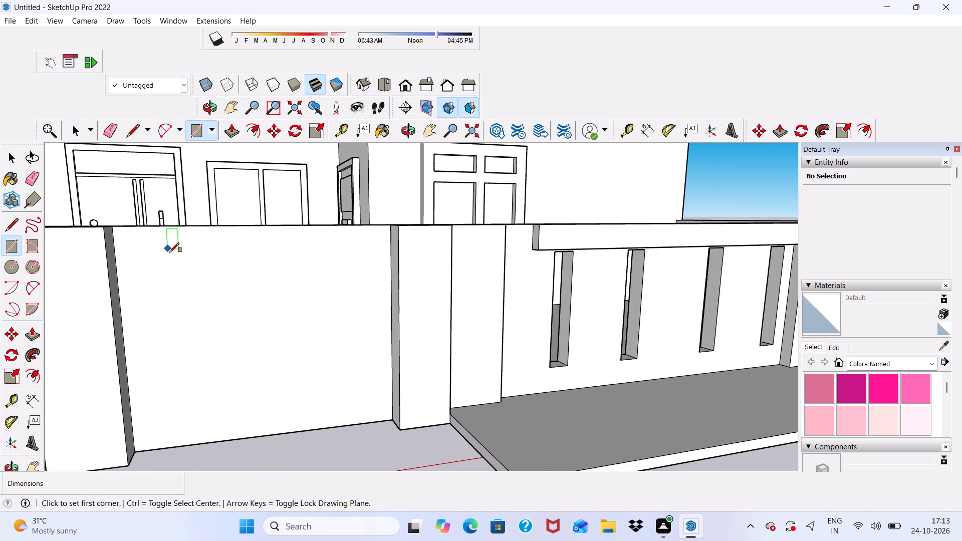
{"action": "middle_click_drag", "start_coordinate": [165, 274], "coordinate": [122, 322]}
{"action": "scroll", "coordinate": [115, 284], "scroll_direction": "up", "scroll_amount": 6}
{"action": "scroll", "coordinate": [116, 236], "scroll_direction": "up", "scroll_amount": 4}
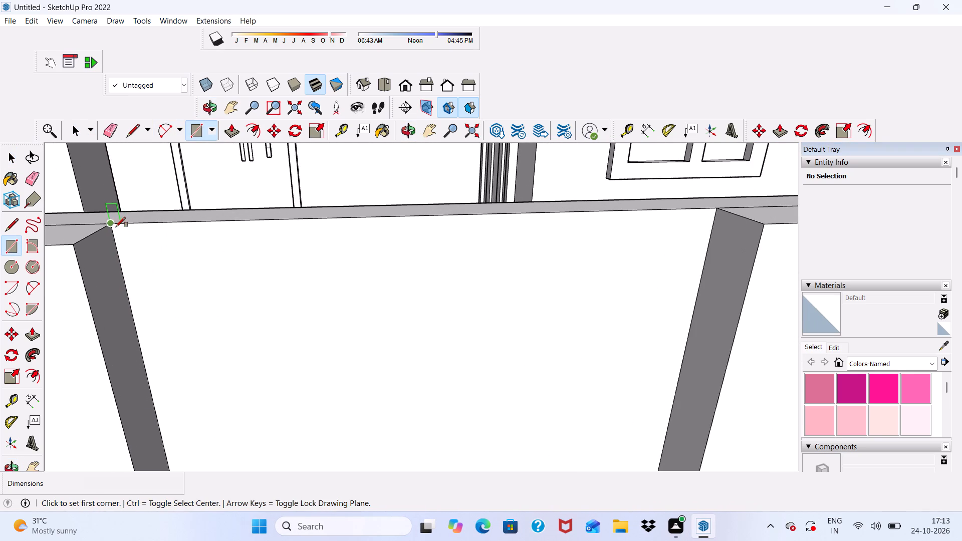
{"action": "left_click", "coordinate": [113, 228]}
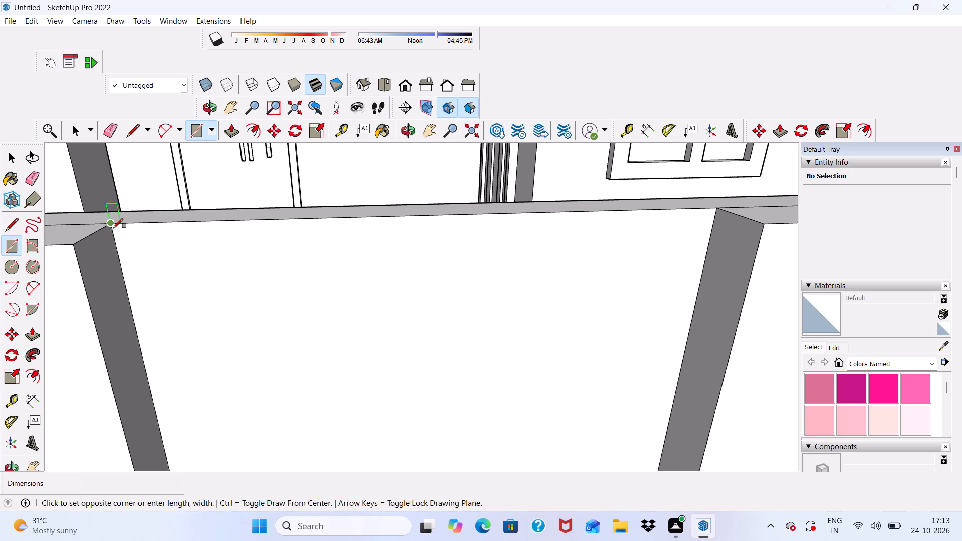
{"action": "scroll", "coordinate": [121, 244], "scroll_direction": "down", "scroll_amount": 4}
{"action": "scroll", "coordinate": [539, 275], "scroll_direction": "up", "scroll_amount": 3}
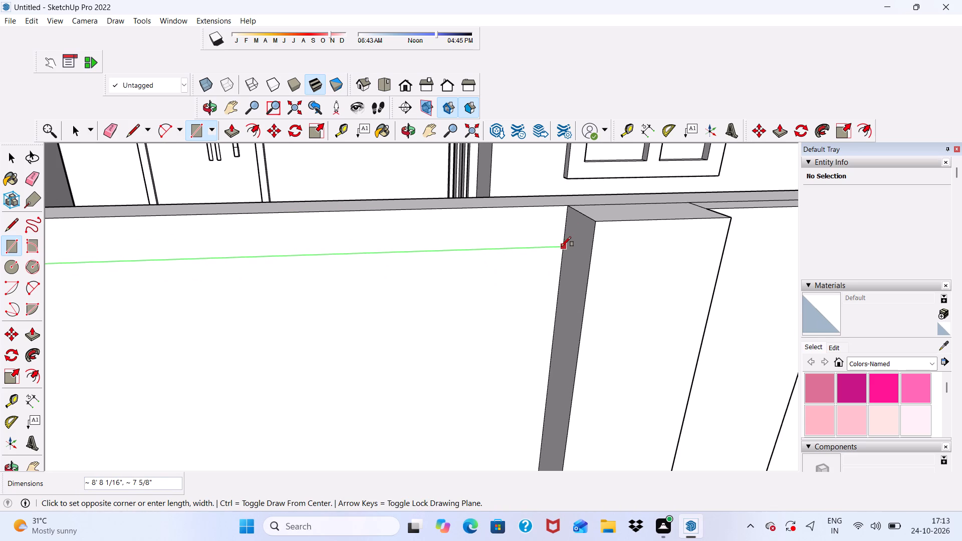
{"action": "left_click", "coordinate": [561, 246]}
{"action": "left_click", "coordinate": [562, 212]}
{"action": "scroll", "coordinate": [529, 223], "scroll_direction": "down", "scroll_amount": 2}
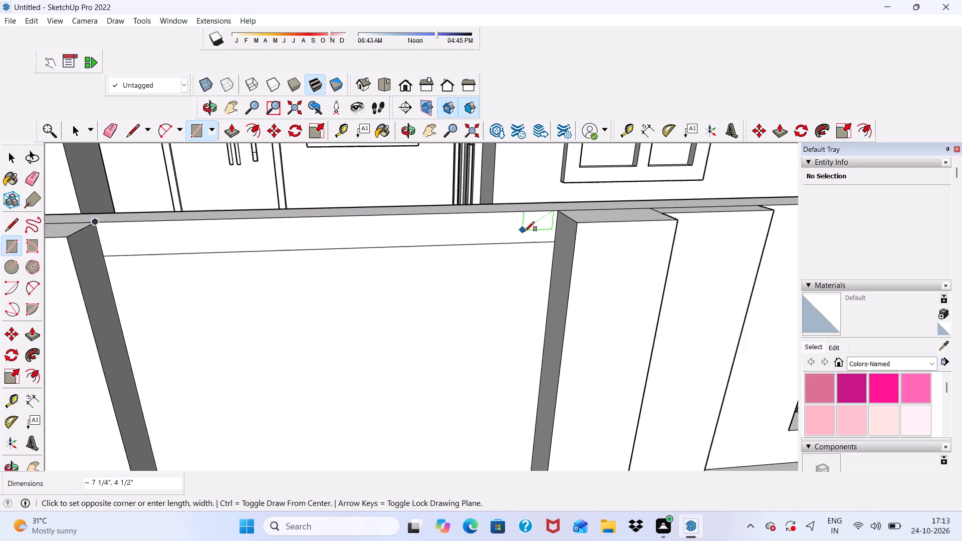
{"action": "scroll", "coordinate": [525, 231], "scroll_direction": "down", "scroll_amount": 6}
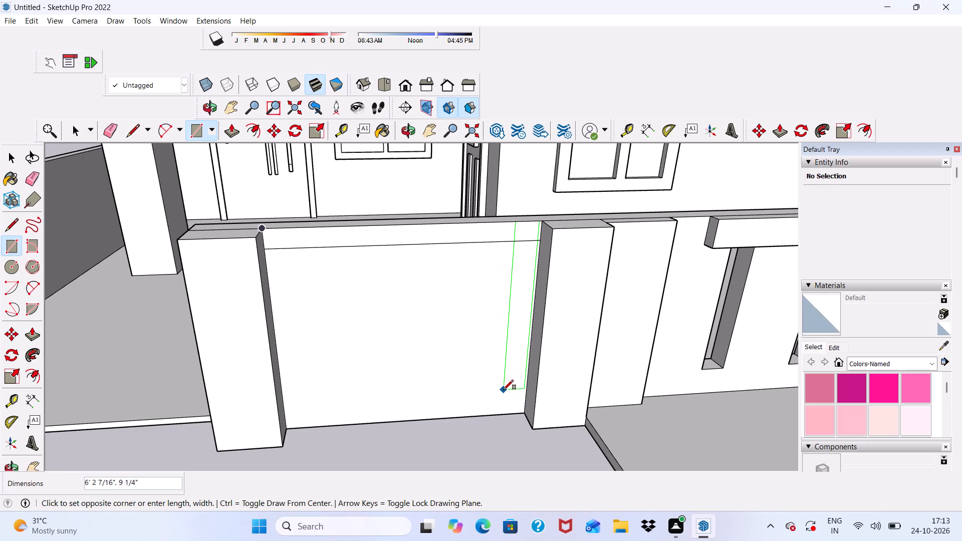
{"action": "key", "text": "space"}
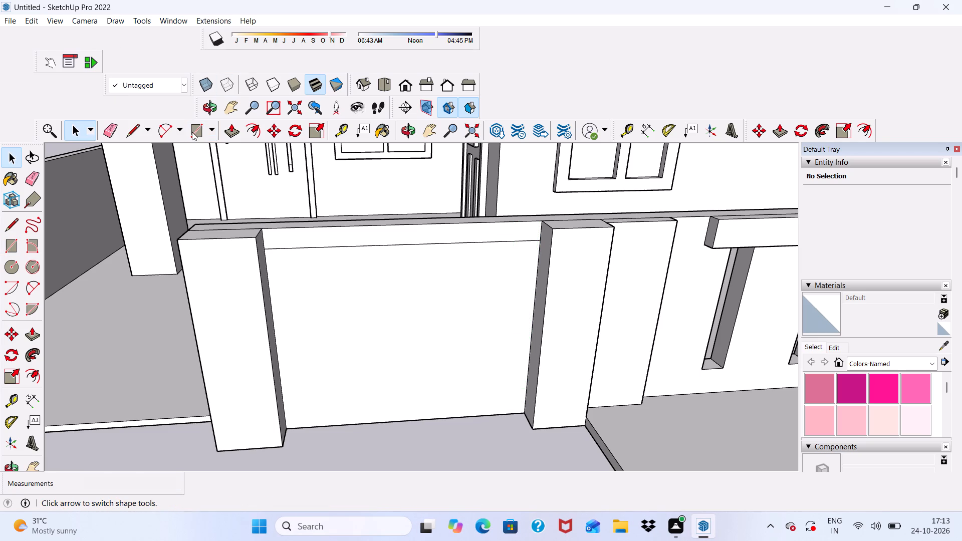
Draw a full-height rectangle 7' 3" by about 8 11/16" on the plain wall section, beside the pillar nearer the slots.
{"action": "left_click", "coordinate": [192, 132]}
{"action": "scroll", "coordinate": [540, 252], "scroll_direction": "up", "scroll_amount": 11}
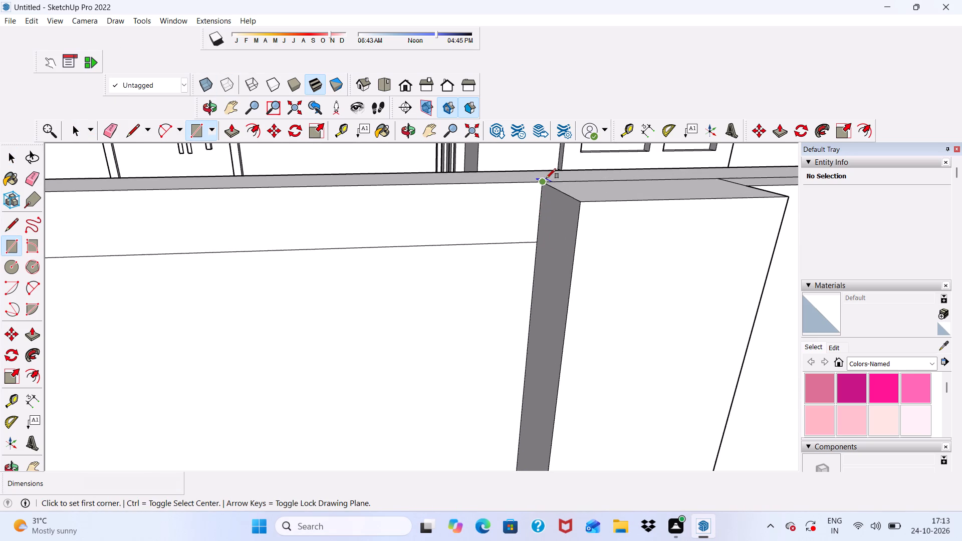
{"action": "left_click", "coordinate": [542, 183]}
{"action": "scroll", "coordinate": [496, 182], "scroll_direction": "down", "scroll_amount": 4}
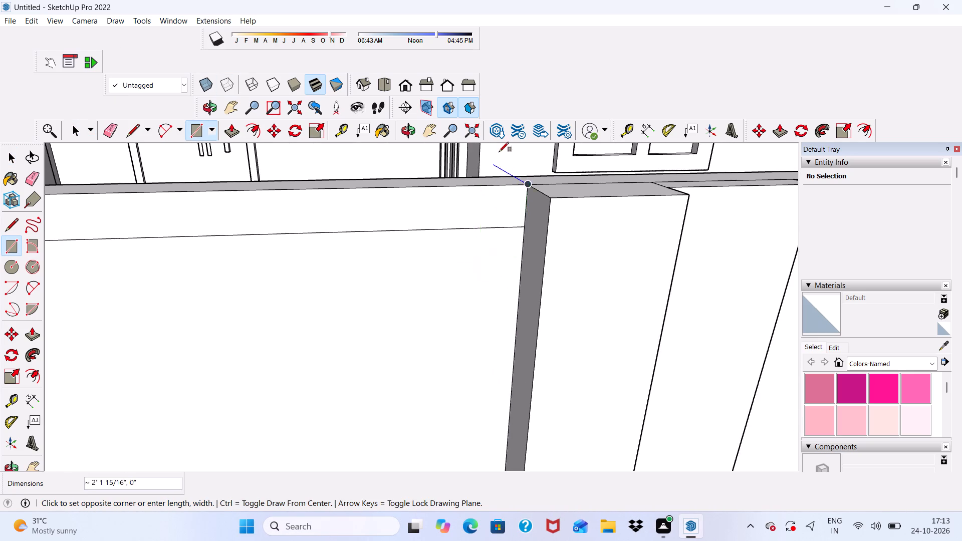
{"action": "scroll", "coordinate": [499, 152], "scroll_direction": "down", "scroll_amount": 3}
{"action": "scroll", "coordinate": [486, 283], "scroll_direction": "up", "scroll_amount": 5}
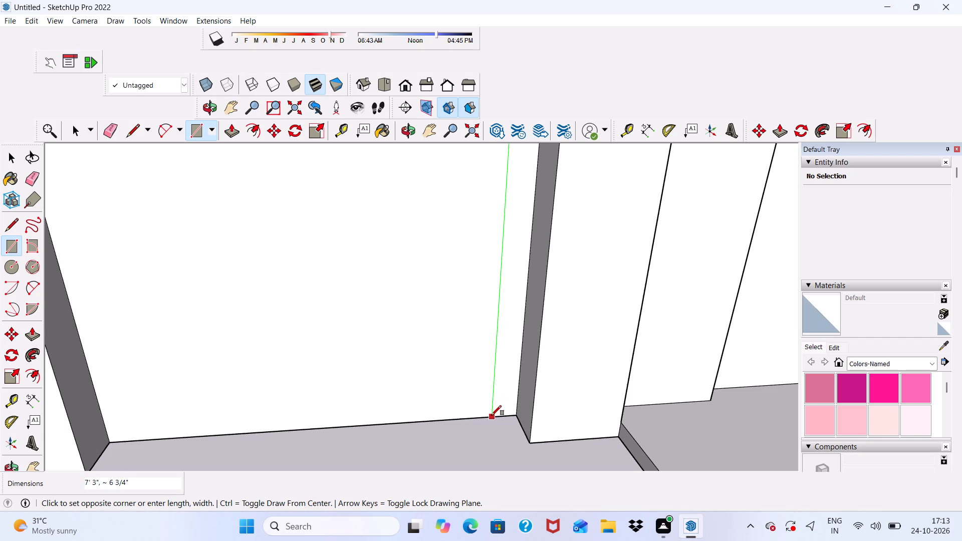
{"action": "left_click", "coordinate": [485, 414]}
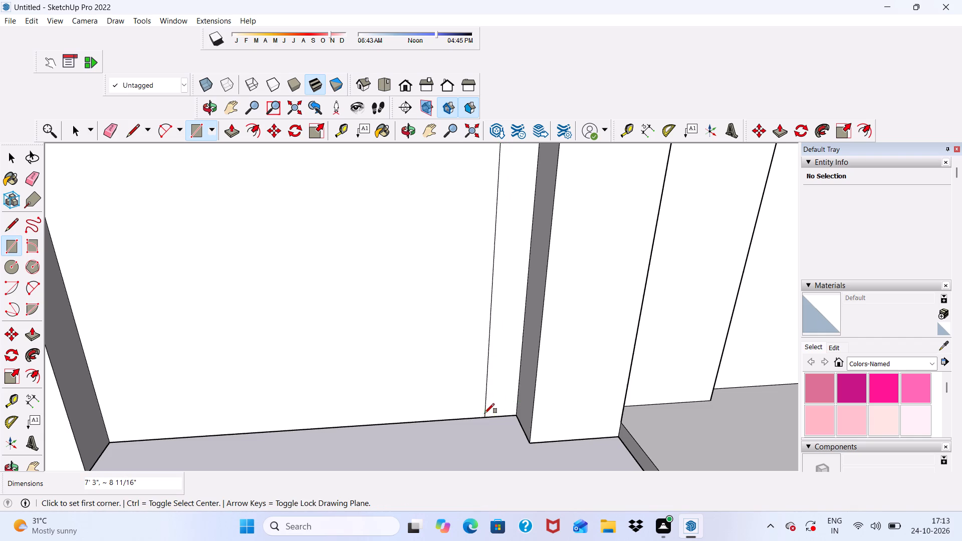
Draw a rectangle about 8' 8 1/16" by 10 11/16" along the bottom of the plain wall section, spanning between the two pillars.
{"action": "scroll", "coordinate": [431, 364], "scroll_direction": "down", "scroll_amount": 4}
{"action": "scroll", "coordinate": [232, 402], "scroll_direction": "up", "scroll_amount": 5}
{"action": "scroll", "coordinate": [113, 430], "scroll_direction": "up", "scroll_amount": 3}
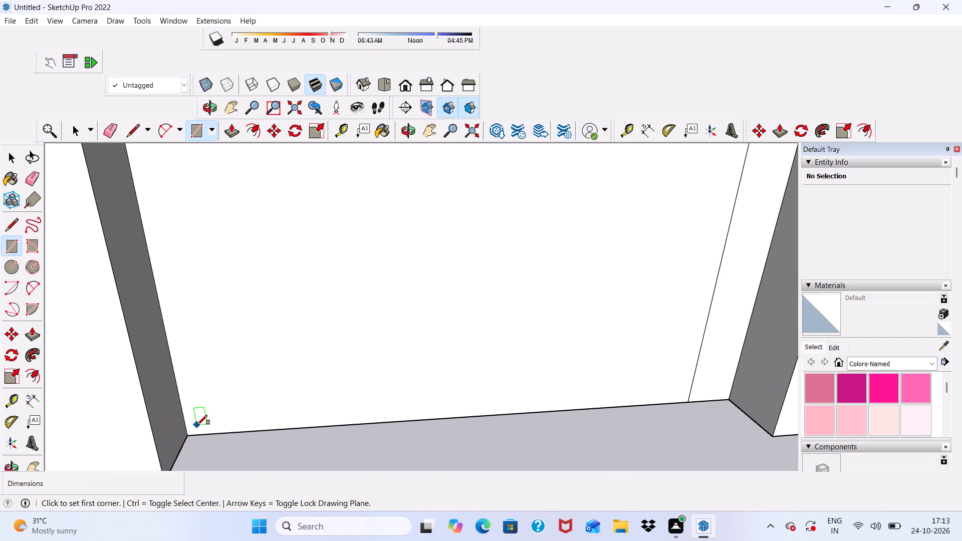
{"action": "left_click", "coordinate": [189, 434]}
{"action": "scroll", "coordinate": [179, 382], "scroll_direction": "down", "scroll_amount": 6}
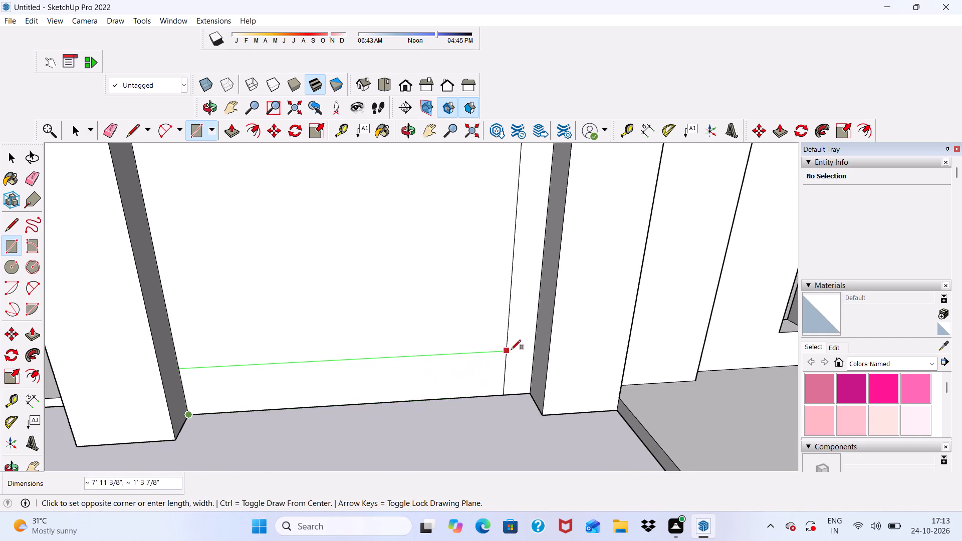
{"action": "scroll", "coordinate": [522, 348], "scroll_direction": "up", "scroll_amount": 6}
{"action": "left_click", "coordinate": [542, 377]}
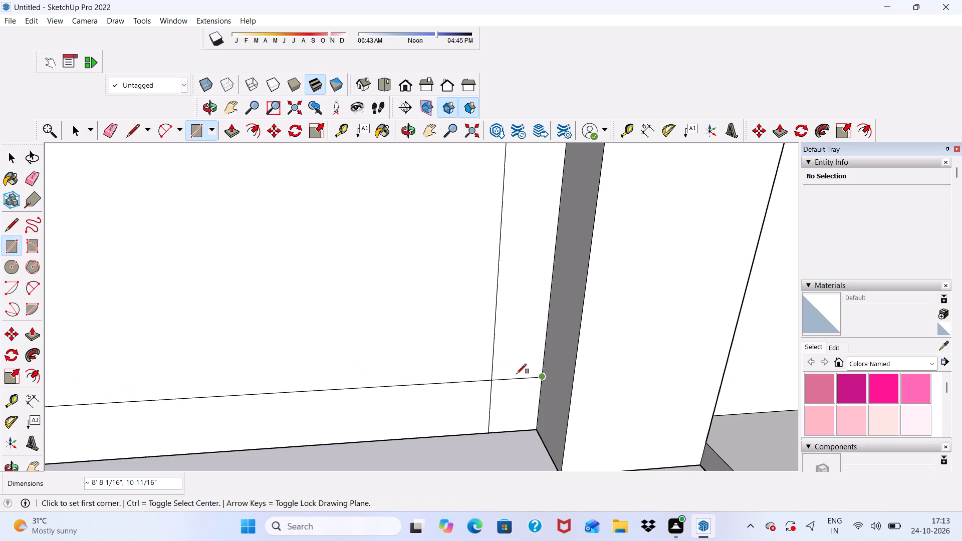
Draw a full-height rectangle 7' 3" by about 9 1/8" on the plain wall section, beside the pillar farther from the slots.
{"action": "scroll", "coordinate": [426, 367], "scroll_direction": "down", "scroll_amount": 11}
{"action": "scroll", "coordinate": [285, 290], "scroll_direction": "up", "scroll_amount": 3}
{"action": "scroll", "coordinate": [273, 241], "scroll_direction": "down", "scroll_amount": 6}
{"action": "scroll", "coordinate": [275, 213], "scroll_direction": "up", "scroll_amount": 7}
{"action": "scroll", "coordinate": [266, 194], "scroll_direction": "down", "scroll_amount": 1}
{"action": "scroll", "coordinate": [202, 213], "scroll_direction": "up", "scroll_amount": 6}
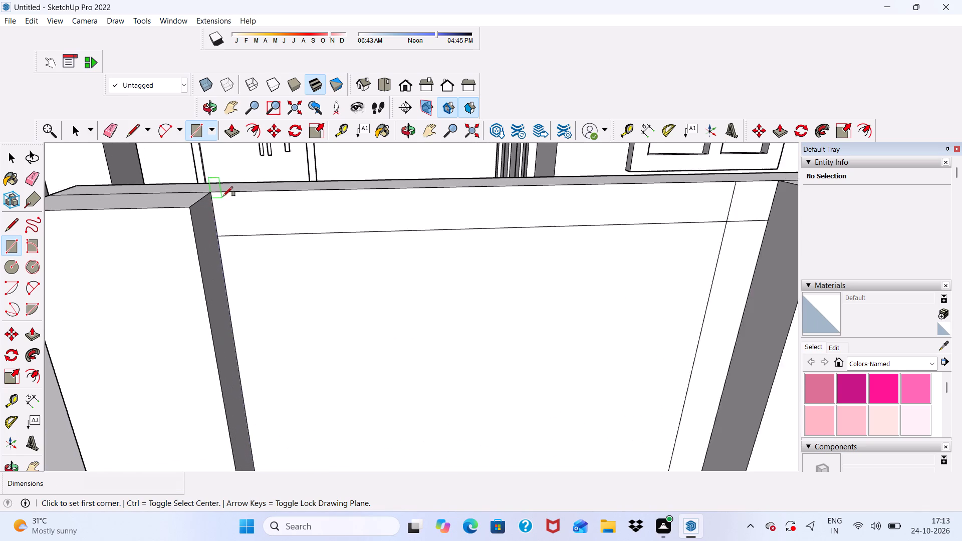
{"action": "scroll", "coordinate": [223, 196], "scroll_direction": "up", "scroll_amount": 3}
{"action": "left_click", "coordinate": [208, 192]}
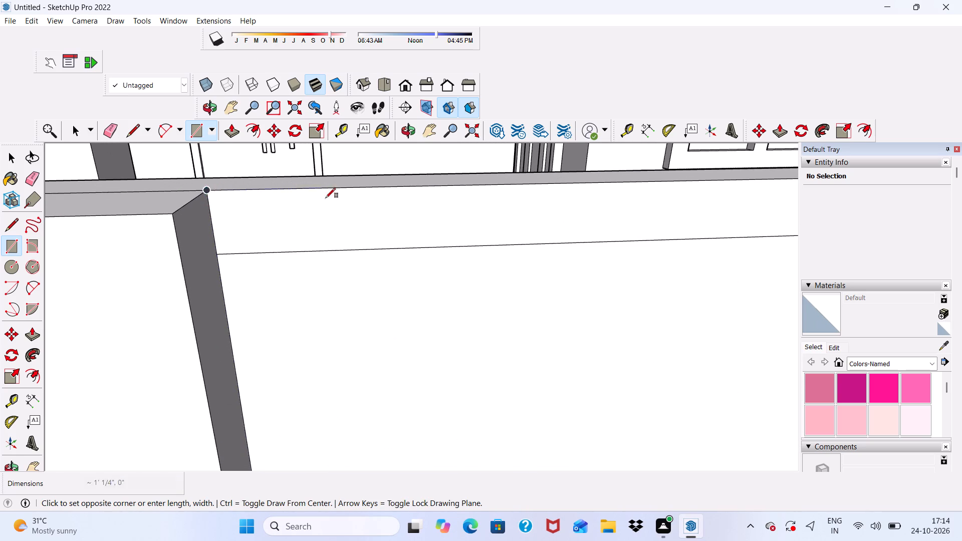
{"action": "scroll", "coordinate": [341, 199], "scroll_direction": "down", "scroll_amount": 8}
{"action": "scroll", "coordinate": [311, 273], "scroll_direction": "down", "scroll_amount": 4}
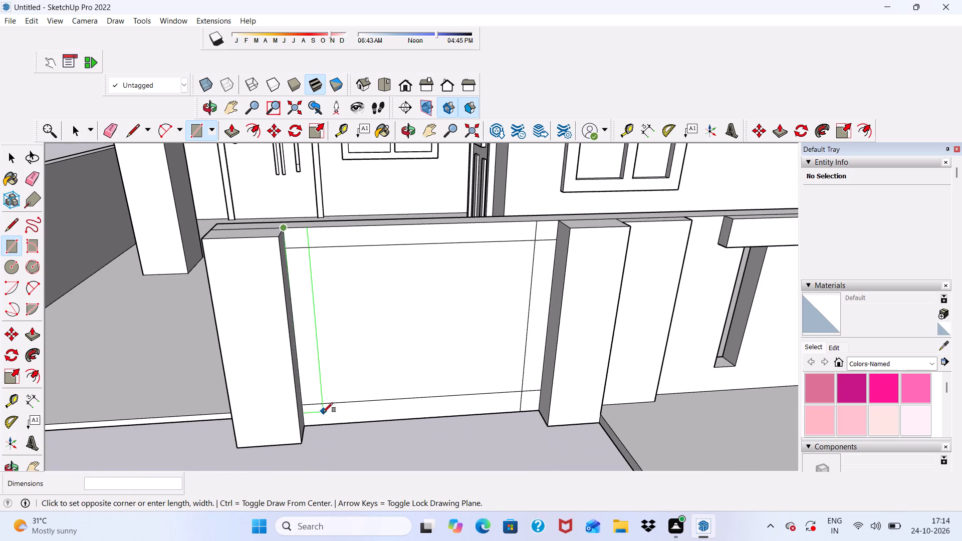
{"action": "left_click", "coordinate": [326, 423]}
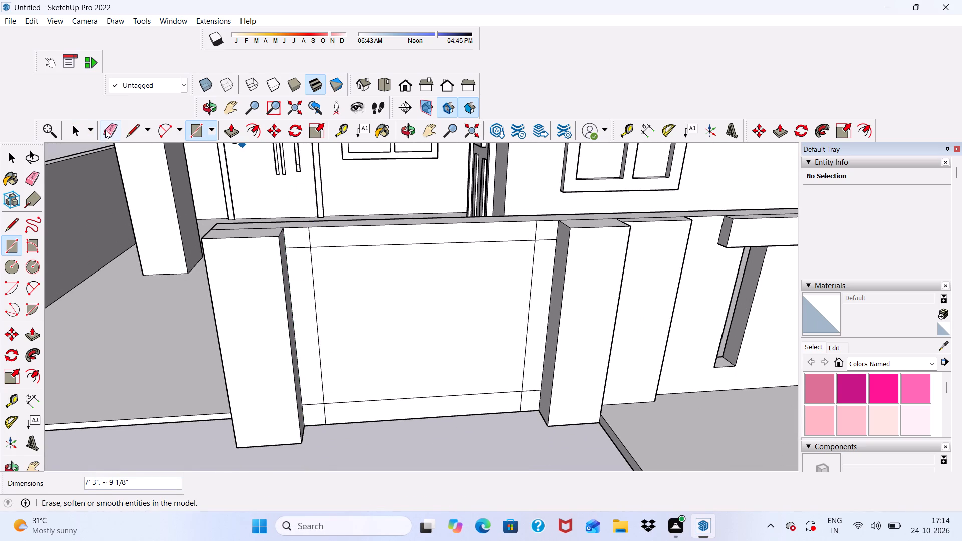
Erase the overlapping line segments at all four corners of the strips, leaving one continuous border around an inner rectangle.
{"action": "left_click", "coordinate": [107, 127]}
{"action": "scroll", "coordinate": [303, 221], "scroll_direction": "up", "scroll_amount": 8}
{"action": "left_click_drag", "start_coordinate": [313, 238], "coordinate": [297, 277]}
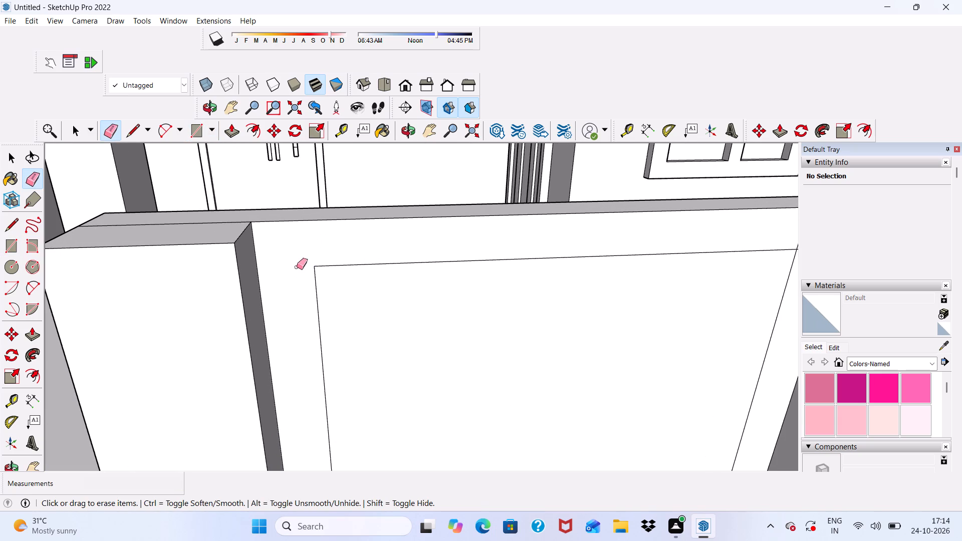
{"action": "scroll", "coordinate": [297, 245], "scroll_direction": "down", "scroll_amount": 10}
{"action": "scroll", "coordinate": [327, 313], "scroll_direction": "up", "scroll_amount": 6}
{"action": "scroll", "coordinate": [308, 404], "scroll_direction": "up", "scroll_amount": 3}
{"action": "scroll", "coordinate": [323, 123], "scroll_direction": "down", "scroll_amount": 6}
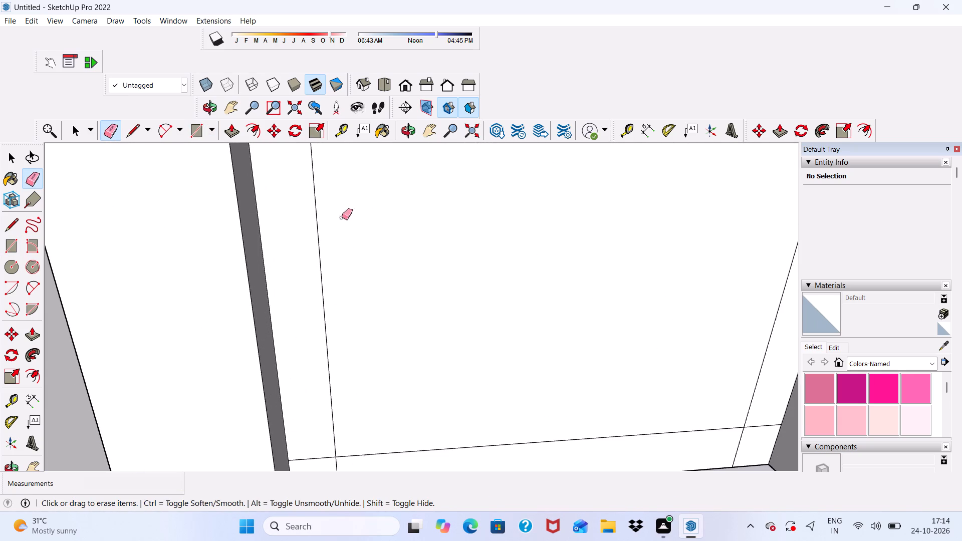
{"action": "scroll", "coordinate": [342, 308], "scroll_direction": "up", "scroll_amount": 2}
{"action": "scroll", "coordinate": [337, 254], "scroll_direction": "down", "scroll_amount": 6}
{"action": "scroll", "coordinate": [330, 326], "scroll_direction": "down", "scroll_amount": 8}
{"action": "scroll", "coordinate": [311, 411], "scroll_direction": "up", "scroll_amount": 7}
{"action": "left_click_drag", "start_coordinate": [321, 365], "coordinate": [339, 374]}
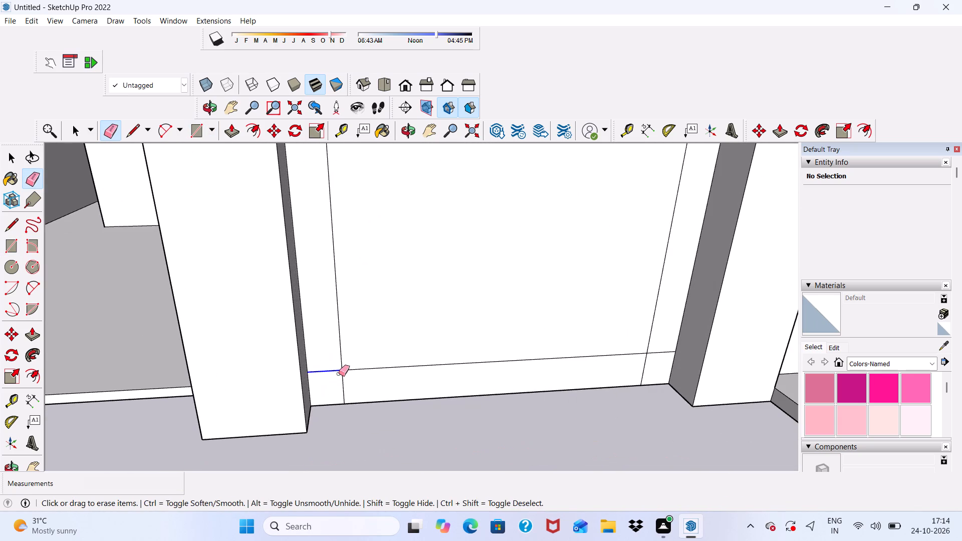
{"action": "left_click_drag", "start_coordinate": [339, 374], "coordinate": [345, 380]}
{"action": "scroll", "coordinate": [292, 376], "scroll_direction": "down", "scroll_amount": 6}
{"action": "scroll", "coordinate": [633, 307], "scroll_direction": "up", "scroll_amount": 10}
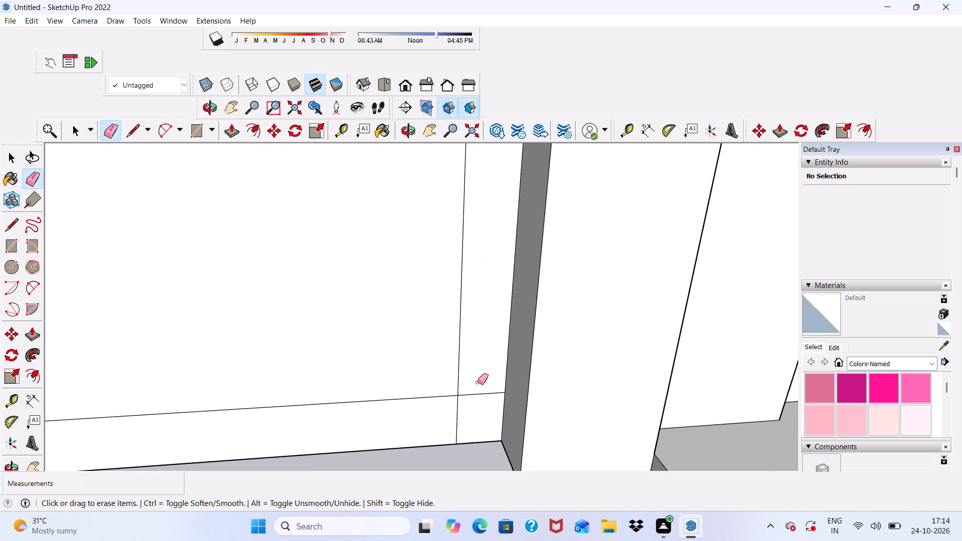
{"action": "left_click_drag", "start_coordinate": [477, 382], "coordinate": [453, 415]}
{"action": "scroll", "coordinate": [437, 387], "scroll_direction": "down", "scroll_amount": 11}
{"action": "scroll", "coordinate": [447, 330], "scroll_direction": "up", "scroll_amount": 6}
{"action": "scroll", "coordinate": [443, 164], "scroll_direction": "up", "scroll_amount": 2}
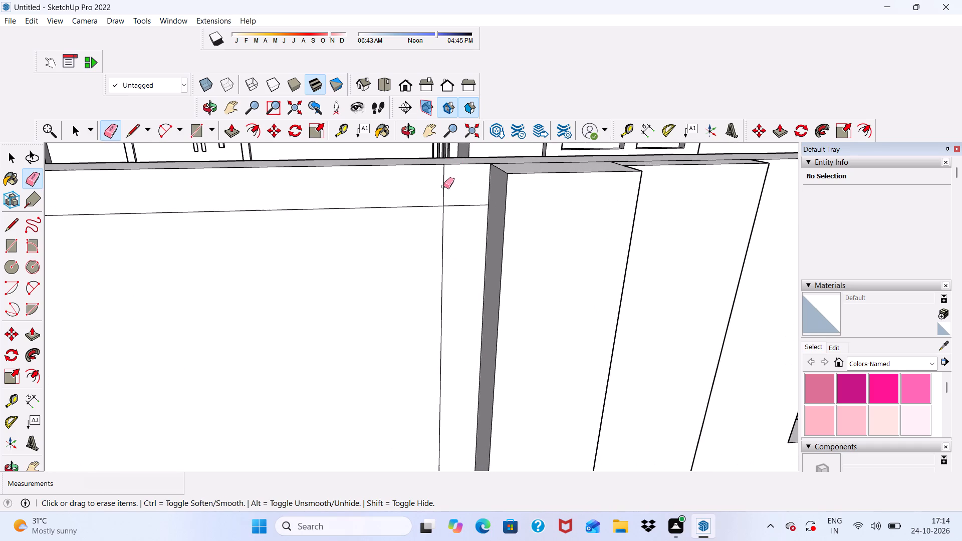
{"action": "left_click_drag", "start_coordinate": [443, 186], "coordinate": [465, 207]}
{"action": "key", "text": "space"}
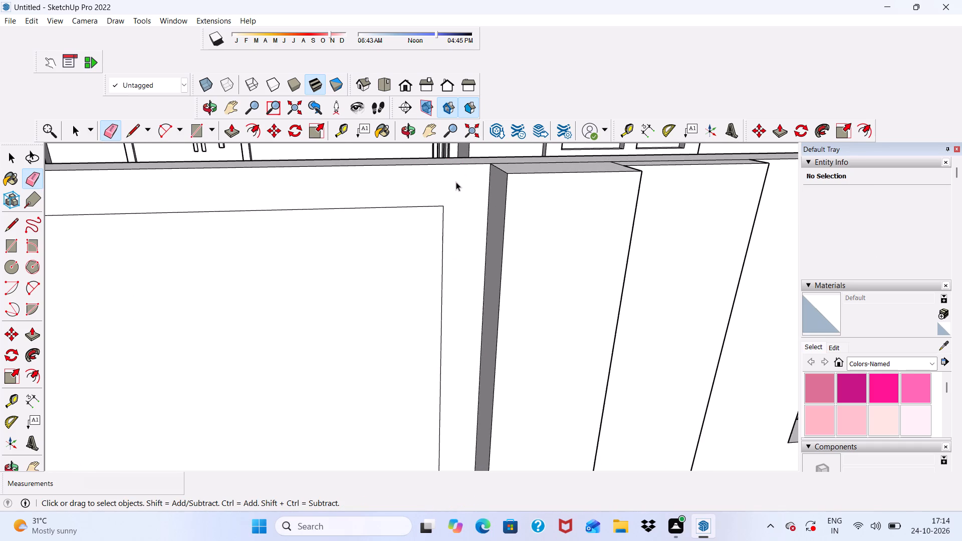
Push/Pull the border face around the inner rectangle outward 3" to form a raised frame between the pillars.
{"action": "left_click", "coordinate": [456, 182]}
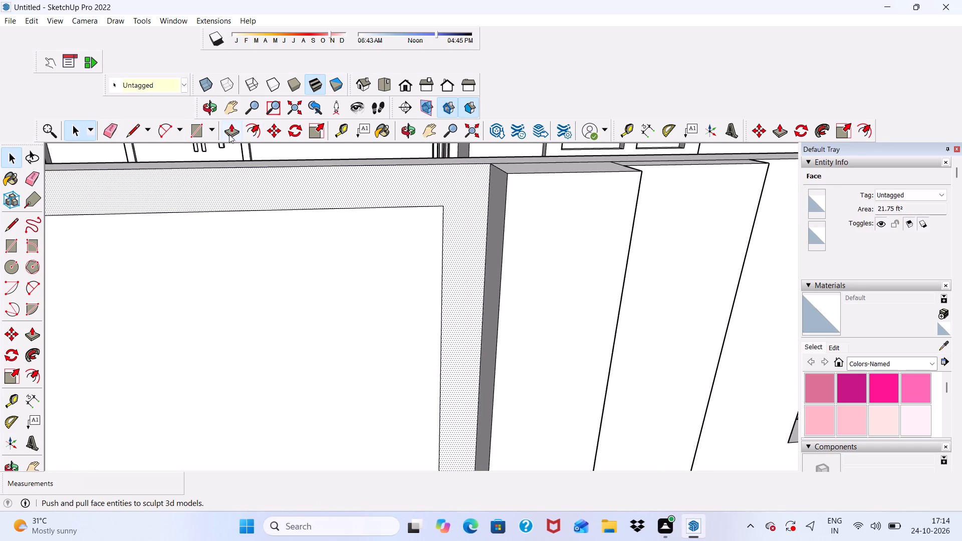
{"action": "left_click", "coordinate": [228, 130]}
{"action": "left_click", "coordinate": [239, 179]}
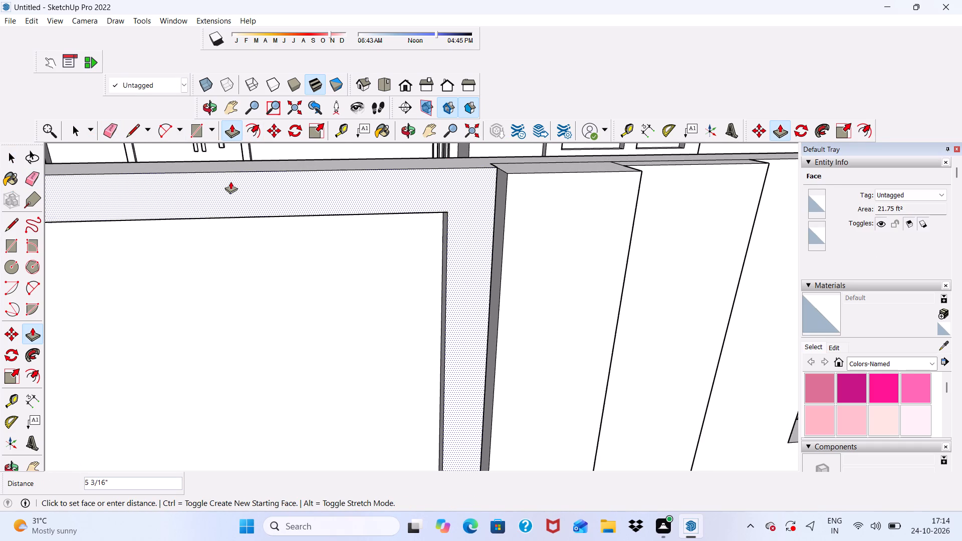
{"action": "key", "text": "3"}
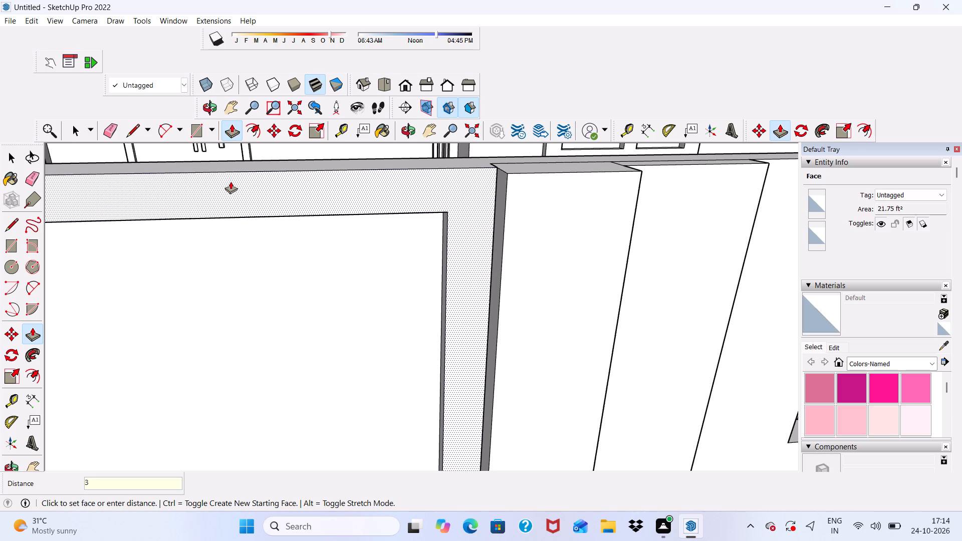
{"action": "key", "text": "shift+quotedbl"}
{"action": "key", "text": "Return"}
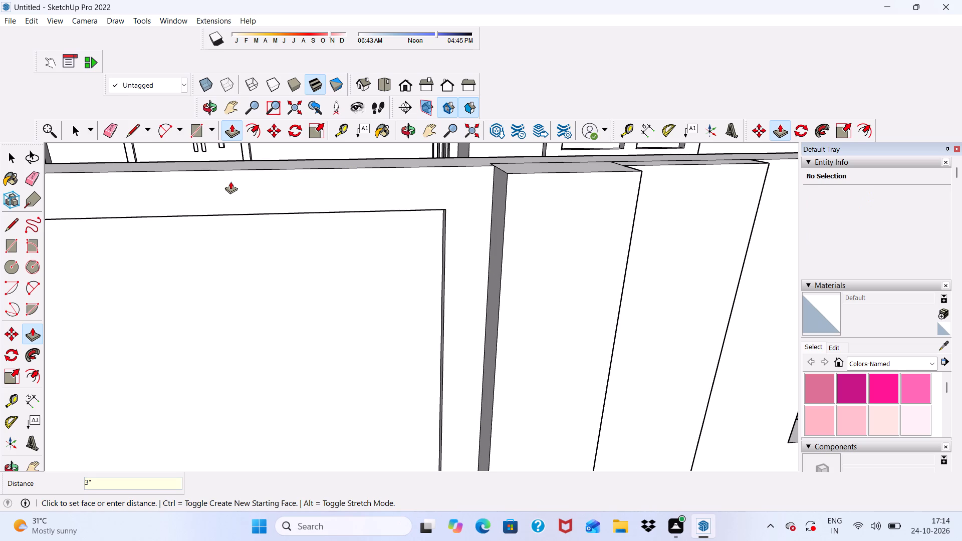
{"action": "key", "text": "space"}
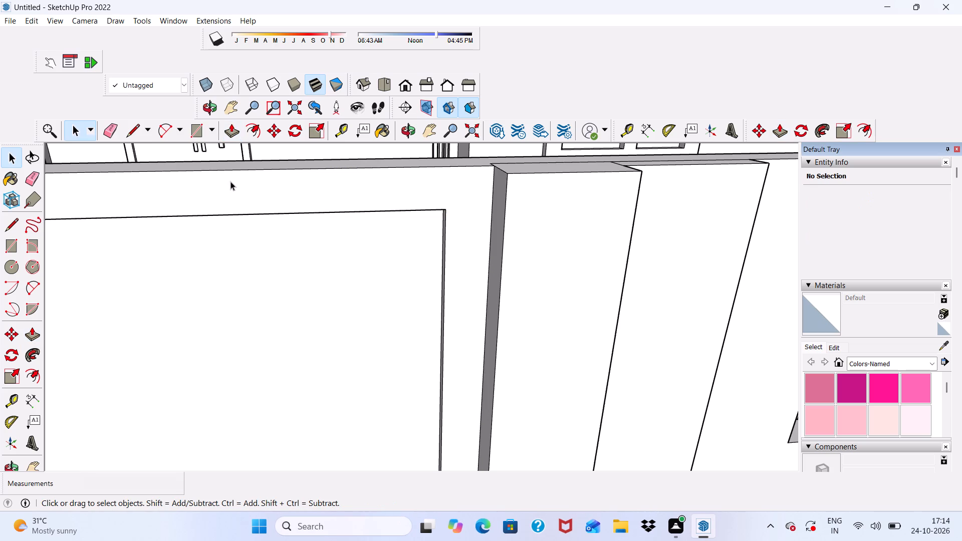
{"action": "scroll", "coordinate": [237, 110], "scroll_direction": "down", "scroll_amount": 12}
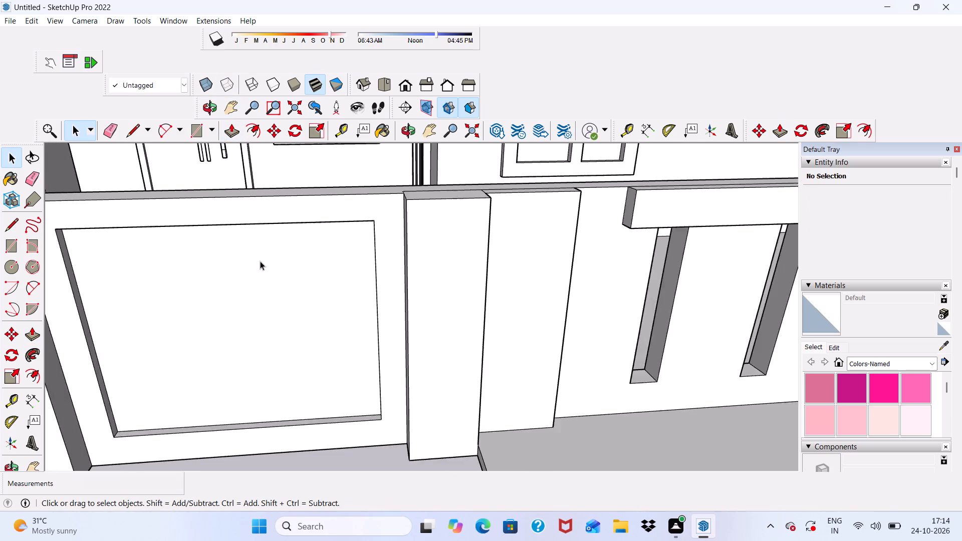
Draw a rectangle about 3' 5 1/16" by 1' 2 3/16" on the recessed panel, near its side farther from the slots.
{"action": "scroll", "coordinate": [260, 261], "scroll_direction": "down", "scroll_amount": 5}
{"action": "middle_click_drag", "start_coordinate": [294, 267], "coordinate": [186, 232]}
{"action": "scroll", "coordinate": [186, 230], "scroll_direction": "up", "scroll_amount": 5}
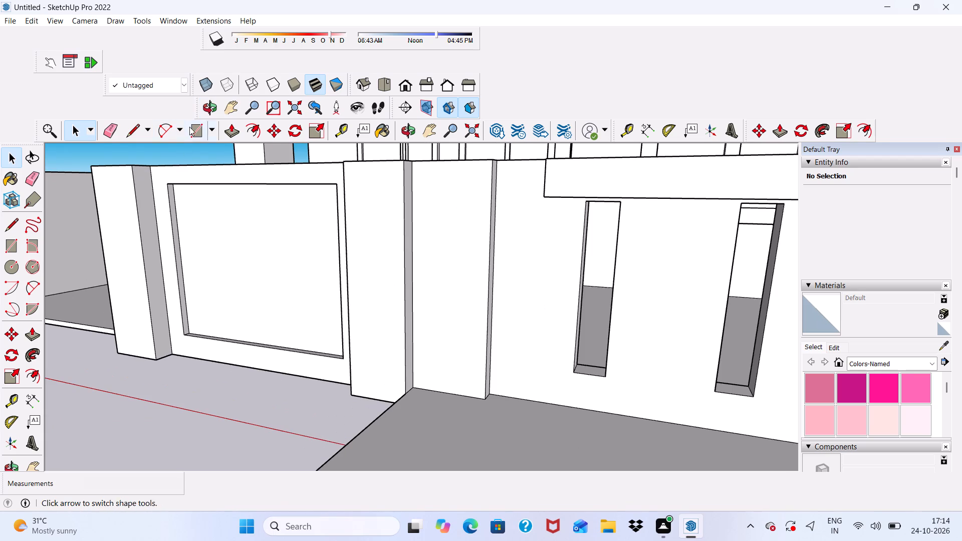
{"action": "scroll", "coordinate": [213, 101], "scroll_direction": "up", "scroll_amount": 3}
{"action": "left_click", "coordinate": [194, 121]}
{"action": "scroll", "coordinate": [197, 218], "scroll_direction": "down", "scroll_amount": 1}
{"action": "middle_click_drag", "start_coordinate": [201, 221], "coordinate": [283, 342]}
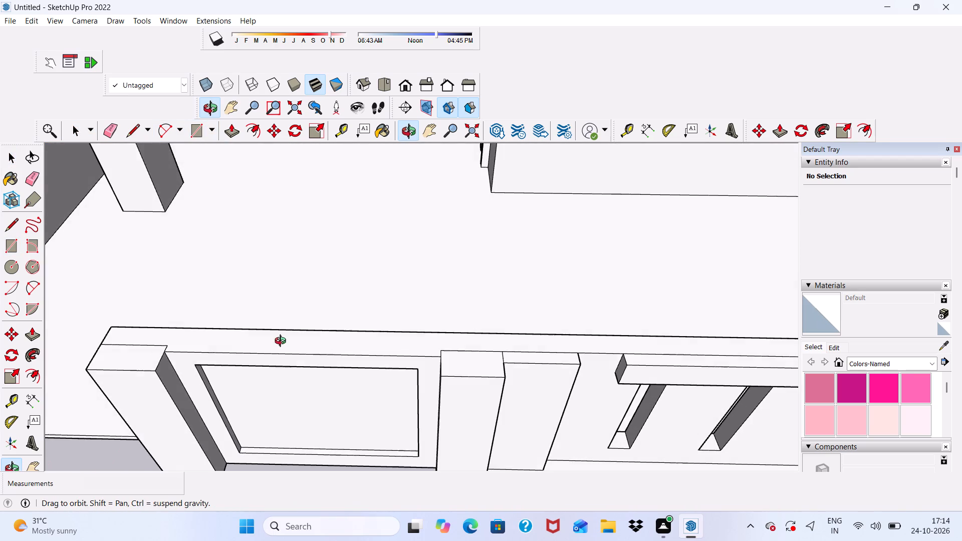
{"action": "middle_click_drag", "start_coordinate": [283, 342], "coordinate": [283, 252]}
{"action": "scroll", "coordinate": [228, 271], "scroll_direction": "up", "scroll_amount": 4}
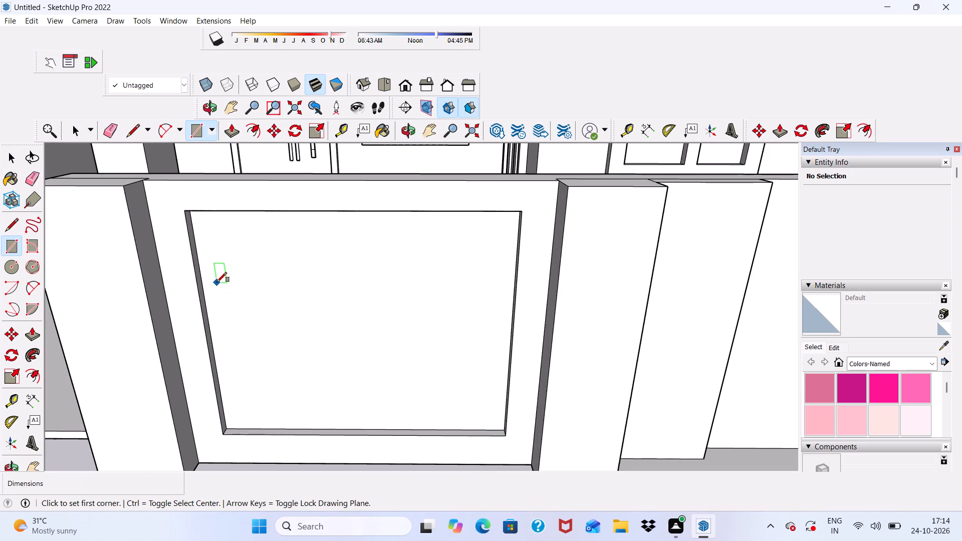
{"action": "left_click", "coordinate": [211, 292]}
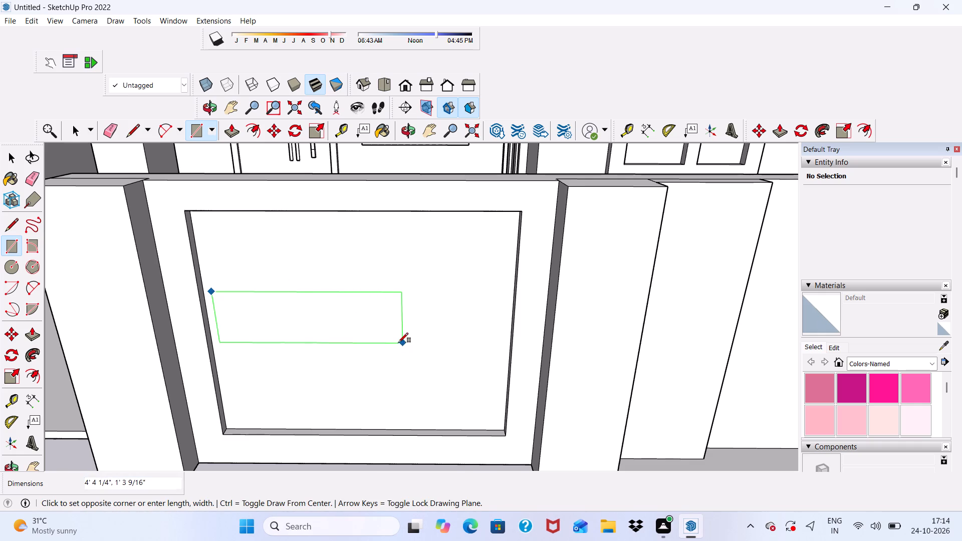
{"action": "left_click", "coordinate": [361, 338]}
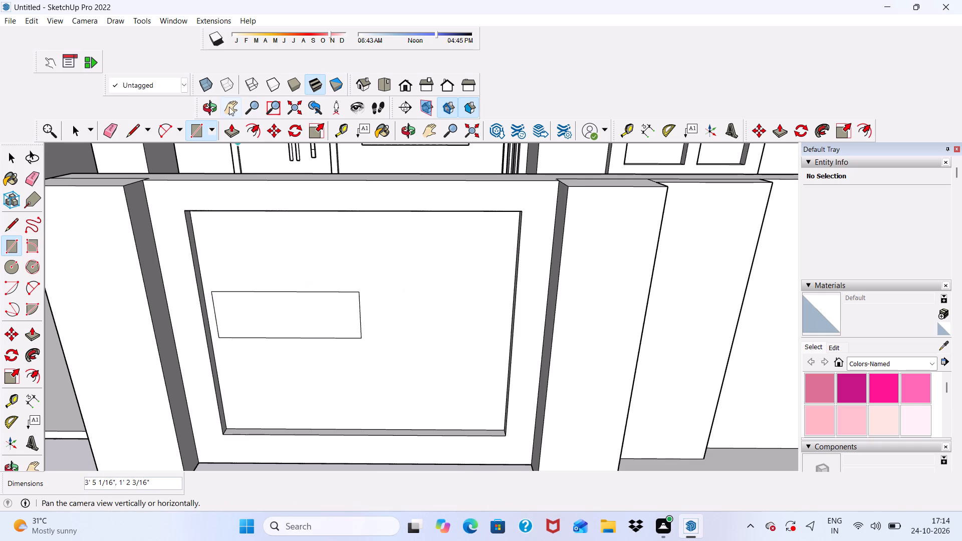
Push/Pull the small rectangle on the recessed panel outward, level with the surrounding raised frame.
{"action": "left_click", "coordinate": [230, 130]}
{"action": "left_click", "coordinate": [243, 315]}
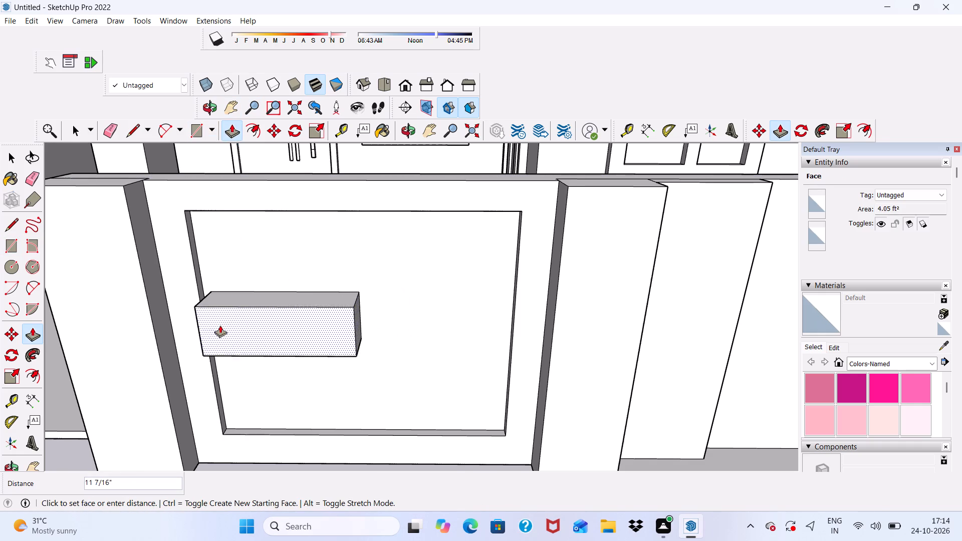
{"action": "left_click", "coordinate": [195, 288]}
Examine the whole house from the front, from below and from the side-wall corner.
{"action": "scroll", "coordinate": [196, 287], "scroll_direction": "down", "scroll_amount": 3}
{"action": "middle_click_drag", "start_coordinate": [197, 289], "coordinate": [317, 340]}
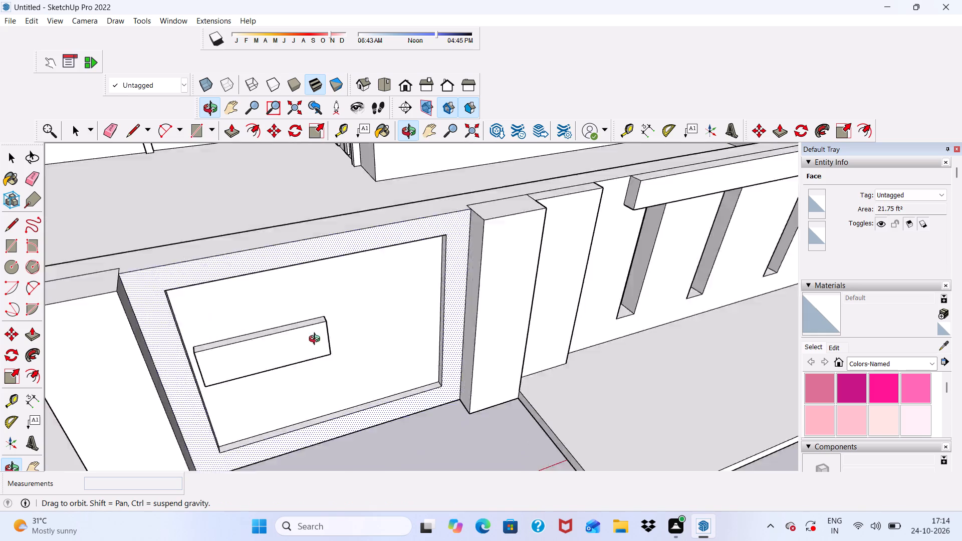
{"action": "middle_click_drag", "start_coordinate": [317, 340], "coordinate": [201, 136]}
{"action": "scroll", "coordinate": [201, 136], "scroll_direction": "up", "scroll_amount": 1}
{"action": "scroll", "coordinate": [200, 162], "scroll_direction": "down", "scroll_amount": 9}
{"action": "middle_click_drag", "start_coordinate": [247, 377], "coordinate": [250, 400]}
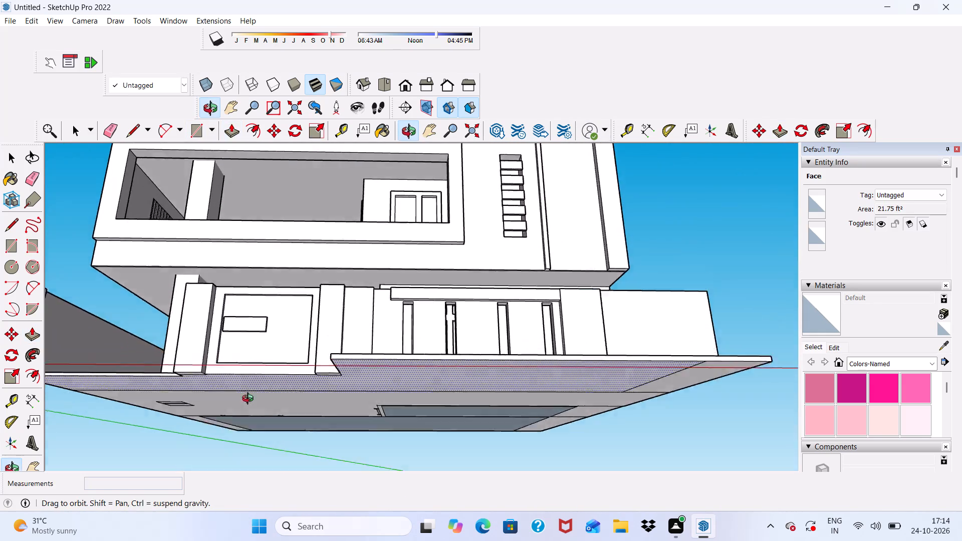
{"action": "middle_click_drag", "start_coordinate": [250, 400], "coordinate": [243, 448]}
{"action": "scroll", "coordinate": [238, 449], "scroll_direction": "up", "scroll_amount": 2}
{"action": "key", "text": "space"}
{"action": "scroll", "coordinate": [238, 369], "scroll_direction": "down", "scroll_amount": 5}
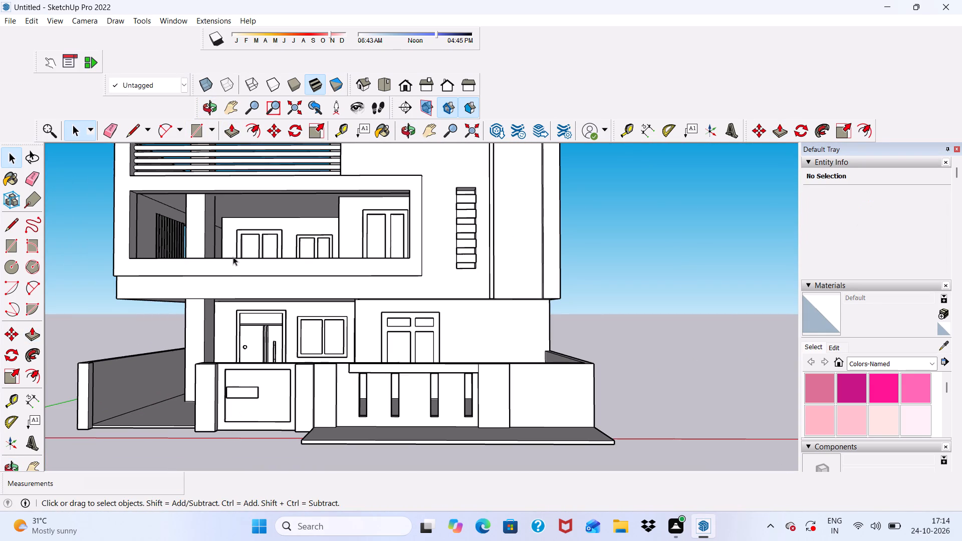
{"action": "scroll", "coordinate": [234, 250], "scroll_direction": "up", "scroll_amount": 5}
{"action": "scroll", "coordinate": [235, 250], "scroll_direction": "down", "scroll_amount": 6}
{"action": "scroll", "coordinate": [275, 270], "scroll_direction": "down", "scroll_amount": 1}
{"action": "middle_click_drag", "start_coordinate": [265, 285], "coordinate": [584, 241]}
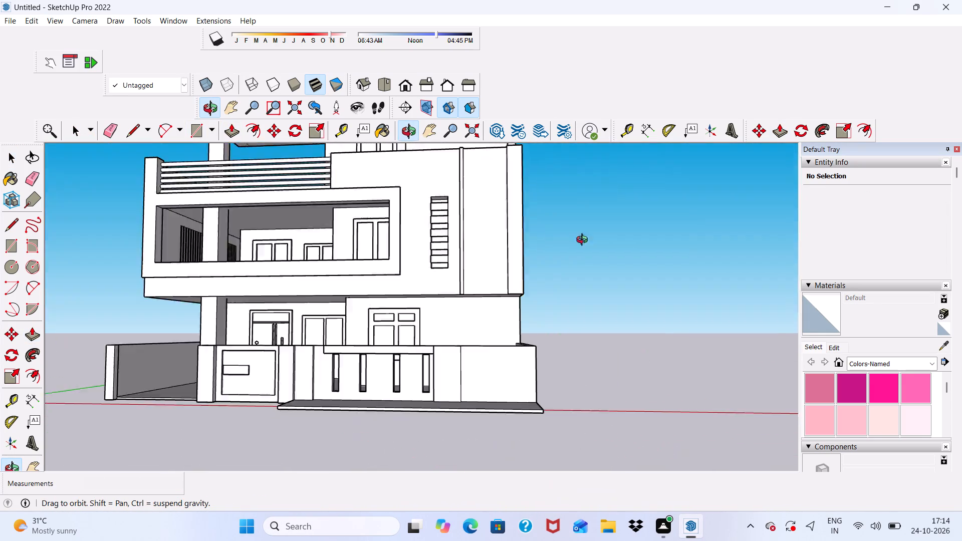
{"action": "middle_click_drag", "start_coordinate": [584, 241], "coordinate": [220, 356]}
{"action": "scroll", "coordinate": [190, 358], "scroll_direction": "down", "scroll_amount": 6}
{"action": "scroll", "coordinate": [346, 314], "scroll_direction": "up", "scroll_amount": 5}
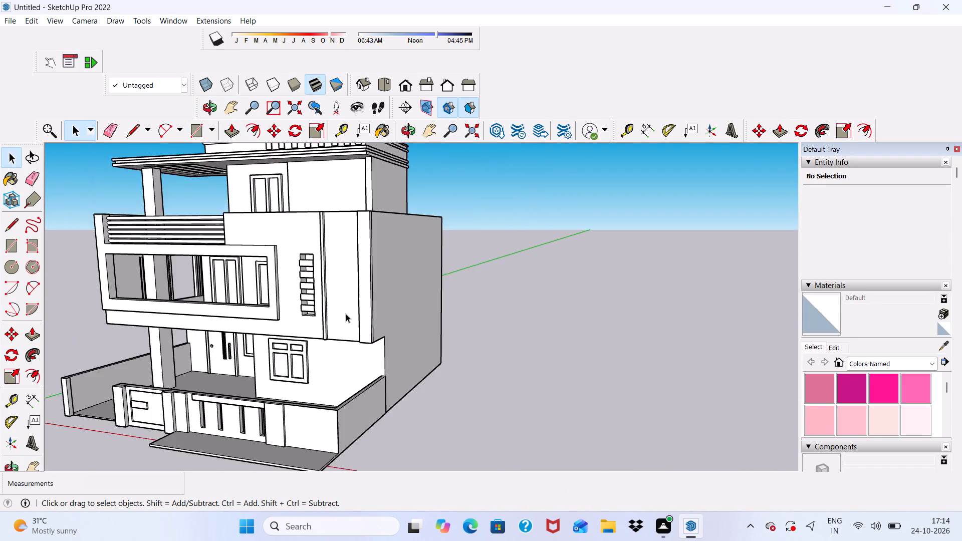
{"action": "scroll", "coordinate": [346, 325], "scroll_direction": "down", "scroll_amount": 3}
{"action": "scroll", "coordinate": [352, 416], "scroll_direction": "up", "scroll_amount": 7}
Push/Pull the house's large side wall face inward 1 1/16", flush with the end of the boundary wall.
{"action": "middle_click_drag", "start_coordinate": [348, 401], "coordinate": [246, 400]}
{"action": "scroll", "coordinate": [382, 341], "scroll_direction": "up", "scroll_amount": 9}
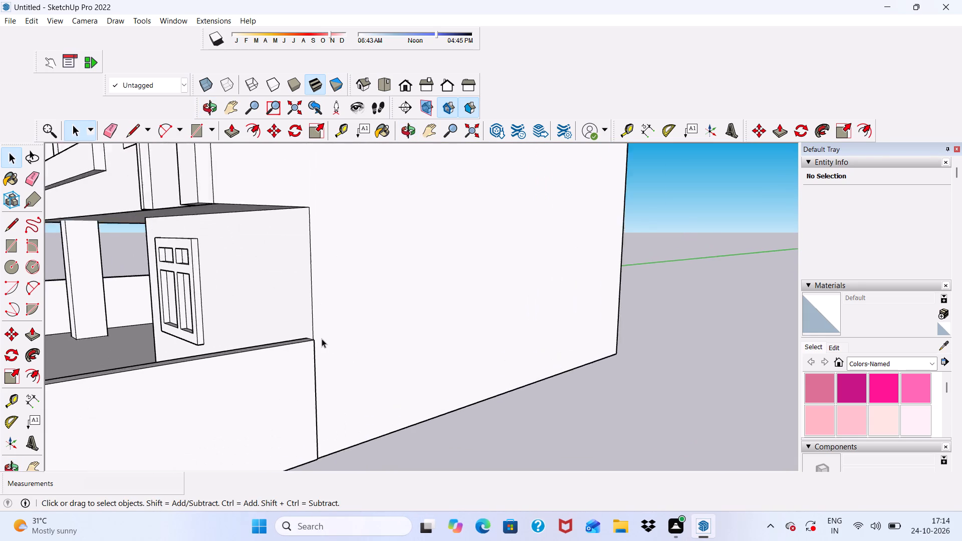
{"action": "scroll", "coordinate": [322, 339], "scroll_direction": "up", "scroll_amount": 13}
{"action": "middle_click_drag", "start_coordinate": [317, 344], "coordinate": [258, 463]}
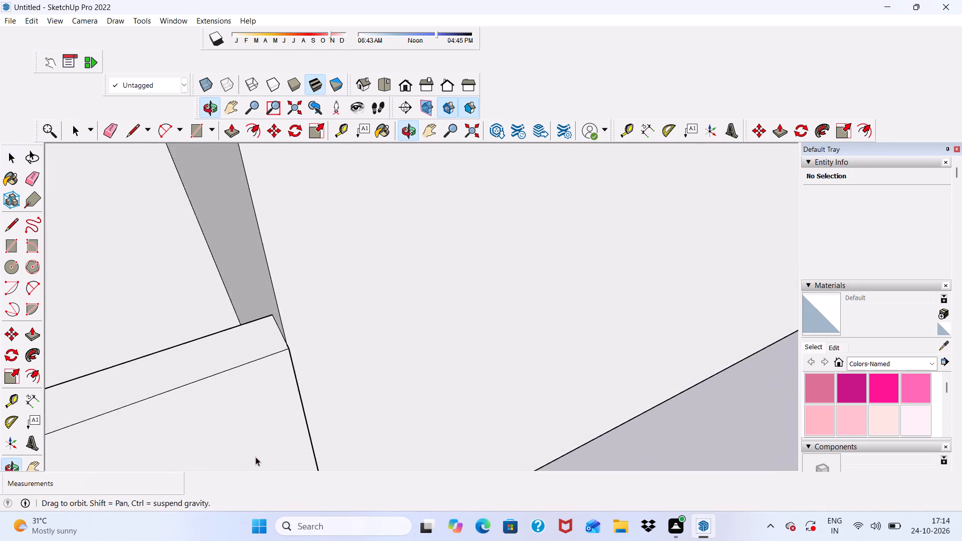
{"action": "scroll", "coordinate": [241, 354], "scroll_direction": "up", "scroll_amount": 5}
{"action": "middle_click_drag", "start_coordinate": [260, 328], "coordinate": [301, 313]}
{"action": "scroll", "coordinate": [316, 321], "scroll_direction": "up", "scroll_amount": 11}
{"action": "middle_click_drag", "start_coordinate": [318, 372], "coordinate": [214, 343]}
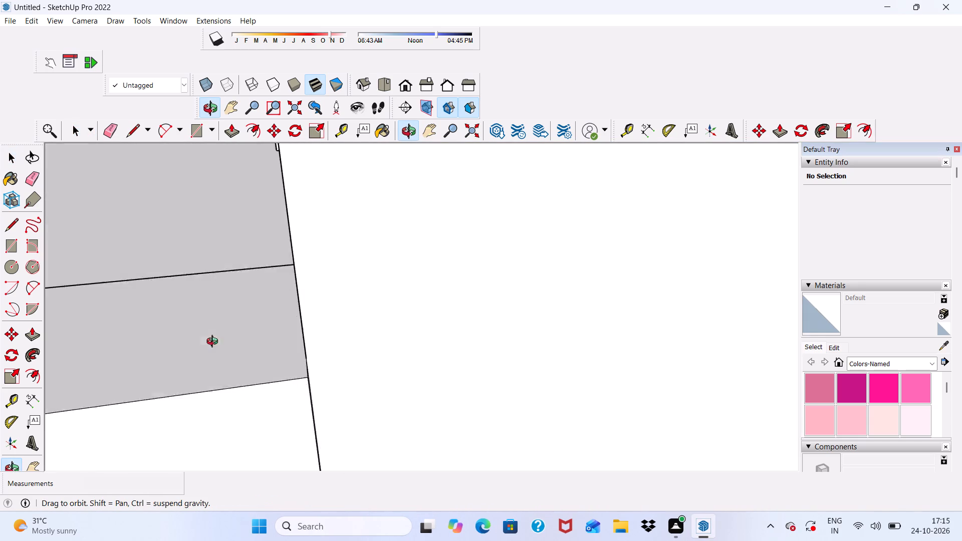
{"action": "middle_click_drag", "start_coordinate": [214, 343], "coordinate": [0, 286]}
{"action": "left_click", "coordinate": [542, 277]}
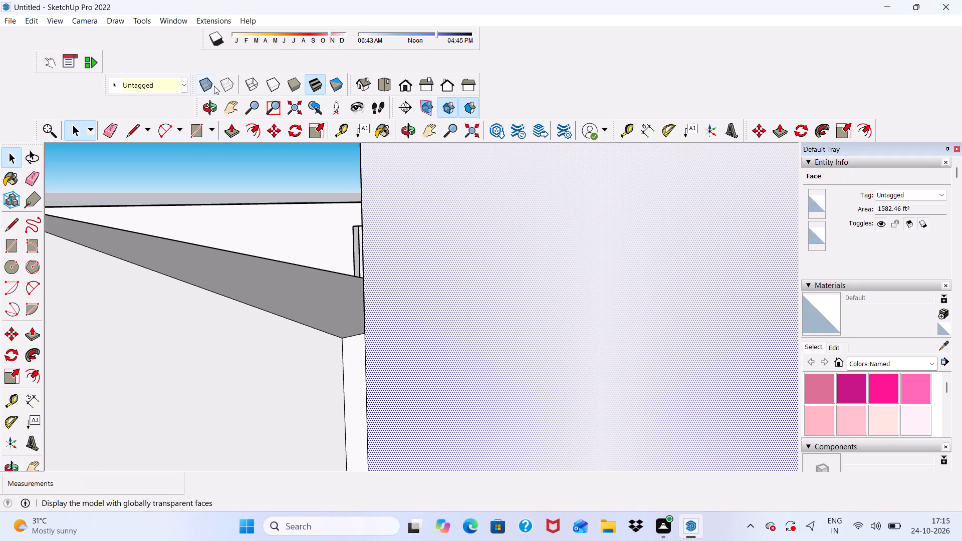
{"action": "left_click", "coordinate": [228, 127]}
{"action": "left_click", "coordinate": [463, 294]}
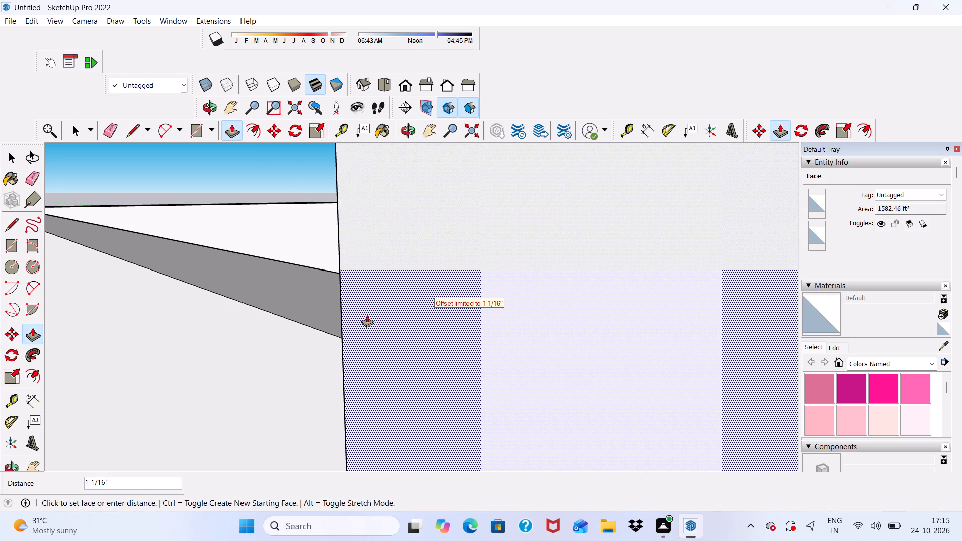
{"action": "left_click", "coordinate": [331, 321]}
{"action": "scroll", "coordinate": [319, 310], "scroll_direction": "down", "scroll_amount": 20}
{"action": "scroll", "coordinate": [319, 310], "scroll_direction": "down", "scroll_amount": 4}
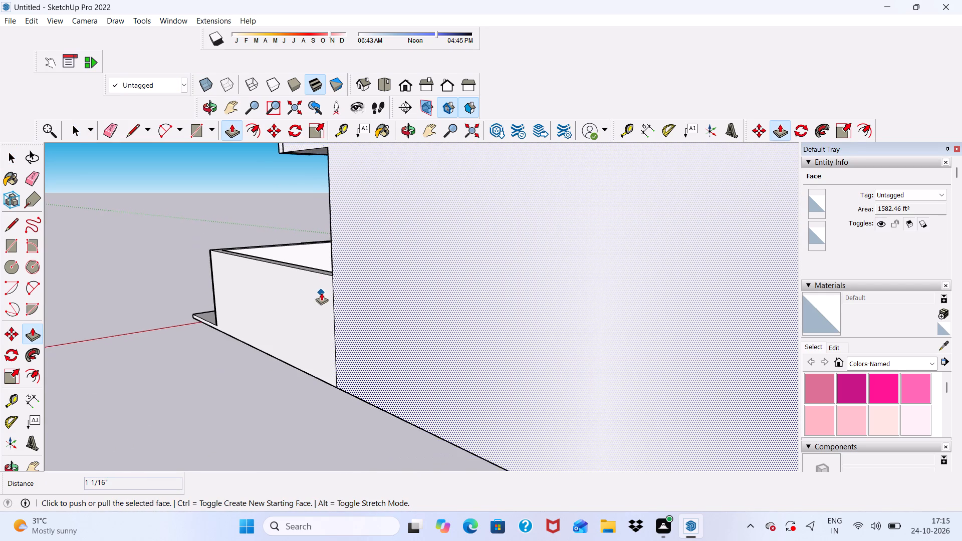
Push/Pull the narrow side face of the upper facade's corner strip inward 1 1/16", flush with the house's side wall.
{"action": "middle_click_drag", "start_coordinate": [326, 293], "coordinate": [487, 312]}
{"action": "scroll", "coordinate": [504, 303], "scroll_direction": "up", "scroll_amount": 1}
{"action": "scroll", "coordinate": [423, 291], "scroll_direction": "down", "scroll_amount": 13}
{"action": "middle_click_drag", "start_coordinate": [404, 302], "coordinate": [621, 288]}
{"action": "scroll", "coordinate": [621, 288], "scroll_direction": "down", "scroll_amount": 1}
{"action": "scroll", "coordinate": [619, 285], "scroll_direction": "up", "scroll_amount": 1}
{"action": "key", "text": "space"}
{"action": "scroll", "coordinate": [582, 234], "scroll_direction": "up", "scroll_amount": 15}
{"action": "middle_click_drag", "start_coordinate": [483, 191], "coordinate": [509, 211]}
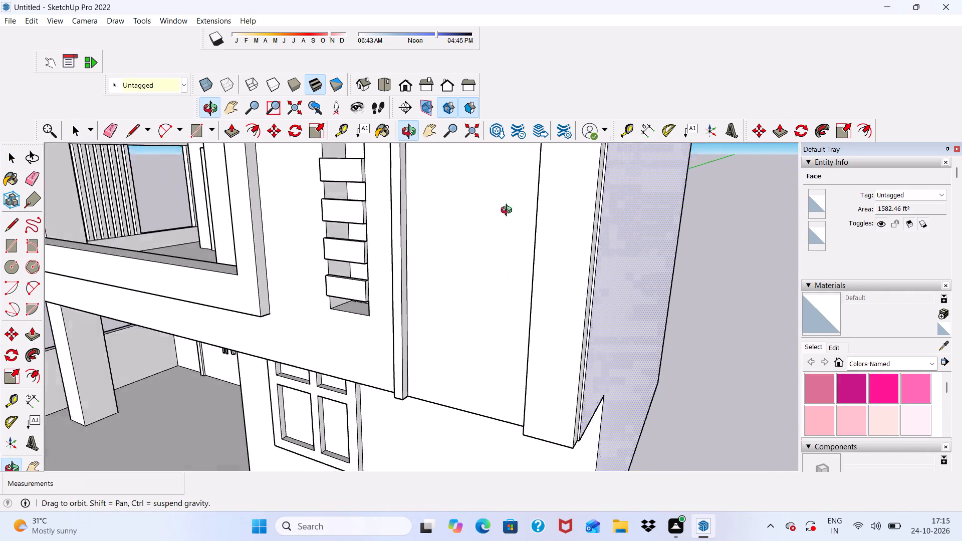
{"action": "middle_click_drag", "start_coordinate": [509, 211], "coordinate": [575, 251]}
{"action": "scroll", "coordinate": [576, 251], "scroll_direction": "up", "scroll_amount": 1}
{"action": "scroll", "coordinate": [537, 256], "scroll_direction": "down", "scroll_amount": 1}
{"action": "middle_click_drag", "start_coordinate": [521, 261], "coordinate": [269, 266]}
{"action": "scroll", "coordinate": [269, 266], "scroll_direction": "up", "scroll_amount": 1}
{"action": "scroll", "coordinate": [228, 336], "scroll_direction": "up", "scroll_amount": 4}
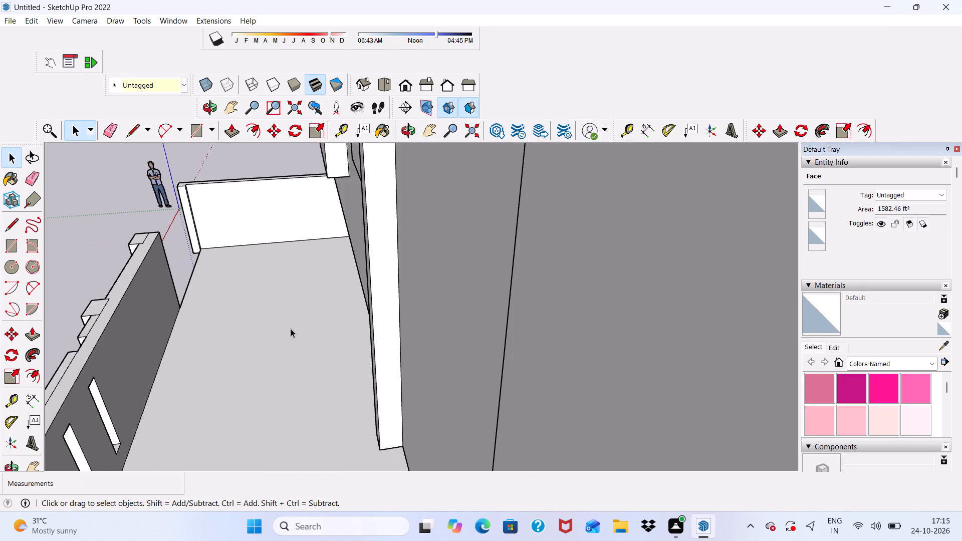
{"action": "scroll", "coordinate": [250, 235], "scroll_direction": "up", "scroll_amount": 1}
{"action": "scroll", "coordinate": [184, 196], "scroll_direction": "down", "scroll_amount": 5}
{"action": "middle_click_drag", "start_coordinate": [308, 251], "coordinate": [77, 277]}
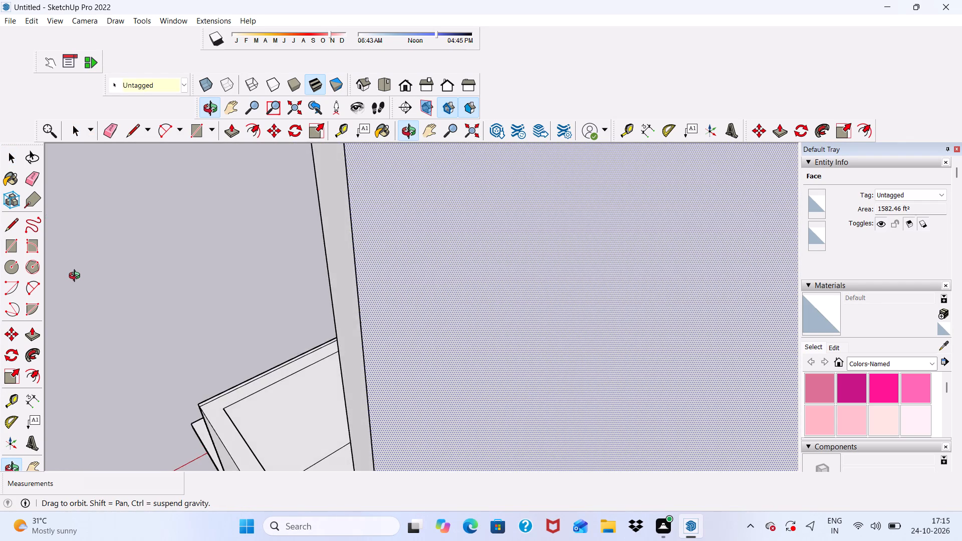
{"action": "middle_click_drag", "start_coordinate": [77, 277], "coordinate": [455, 254]}
{"action": "scroll", "coordinate": [209, 330], "scroll_direction": "up", "scroll_amount": 5}
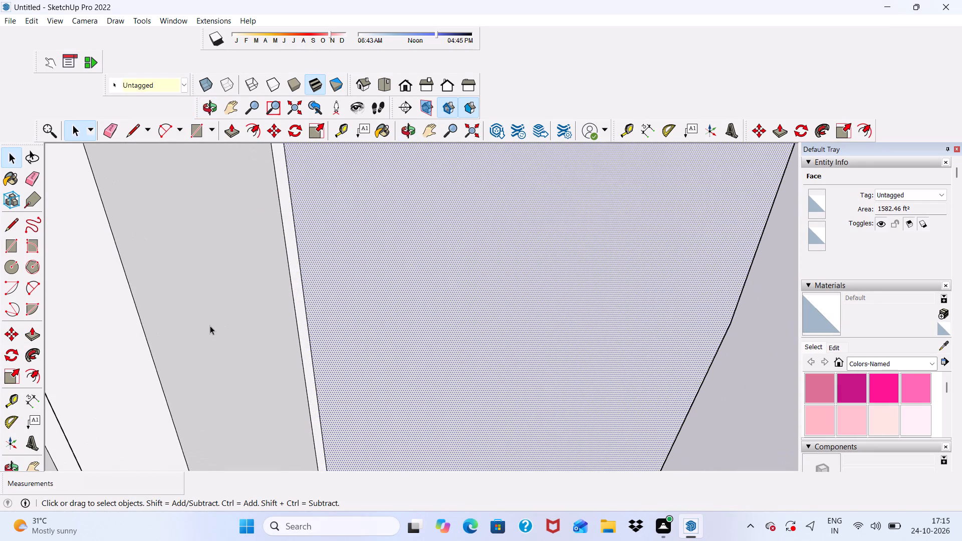
{"action": "left_click", "coordinate": [210, 326]}
{"action": "left_click", "coordinate": [236, 129]}
{"action": "left_click", "coordinate": [221, 199]}
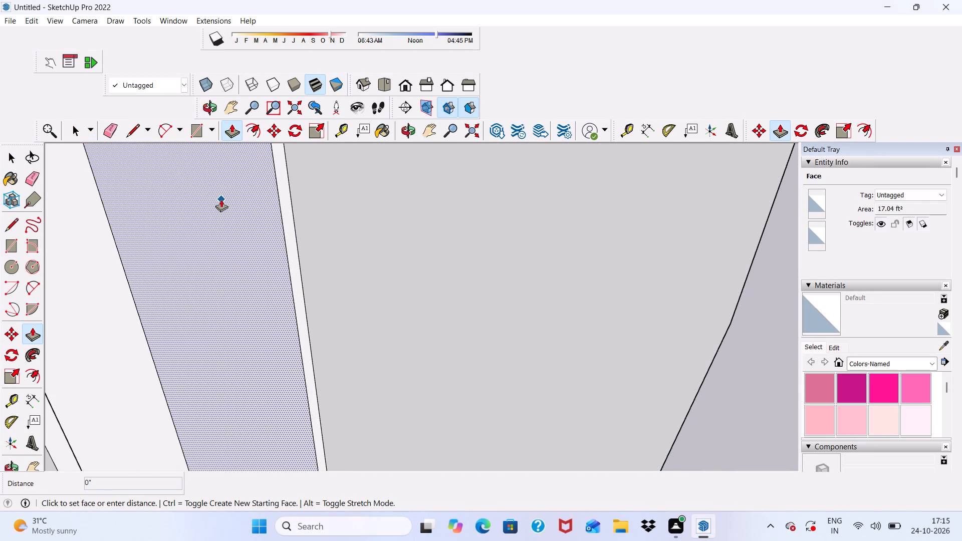
{"action": "scroll", "coordinate": [269, 180], "scroll_direction": "down", "scroll_amount": 2}
{"action": "middle_click_drag", "start_coordinate": [269, 180], "coordinate": [112, 184]}
{"action": "left_click", "coordinate": [470, 227]}
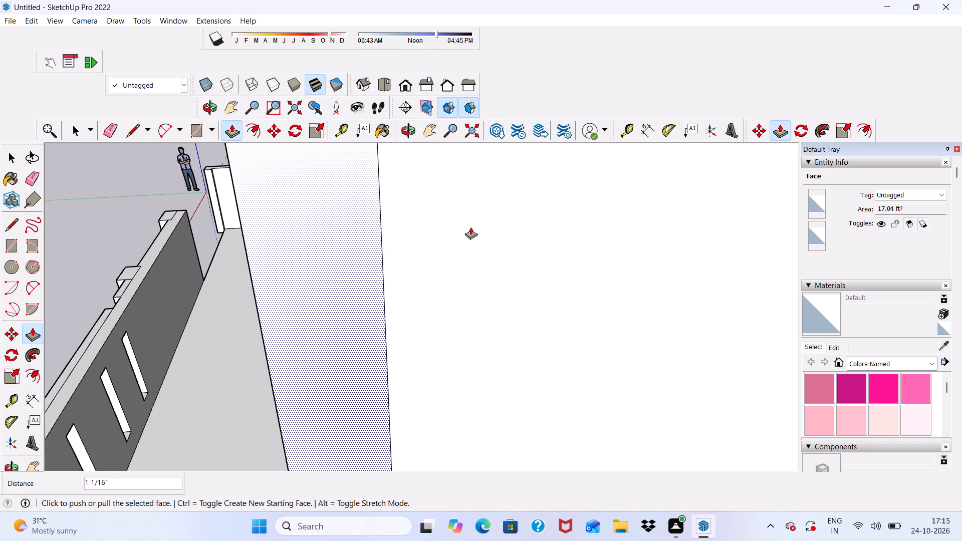
Erase the vertical seam line where the side boundary wall meets the house's side wall.
{"action": "scroll", "coordinate": [349, 207], "scroll_direction": "down", "scroll_amount": 20}
{"action": "scroll", "coordinate": [349, 207], "scroll_direction": "down", "scroll_amount": 3}
{"action": "middle_click_drag", "start_coordinate": [280, 282], "coordinate": [412, 276]}
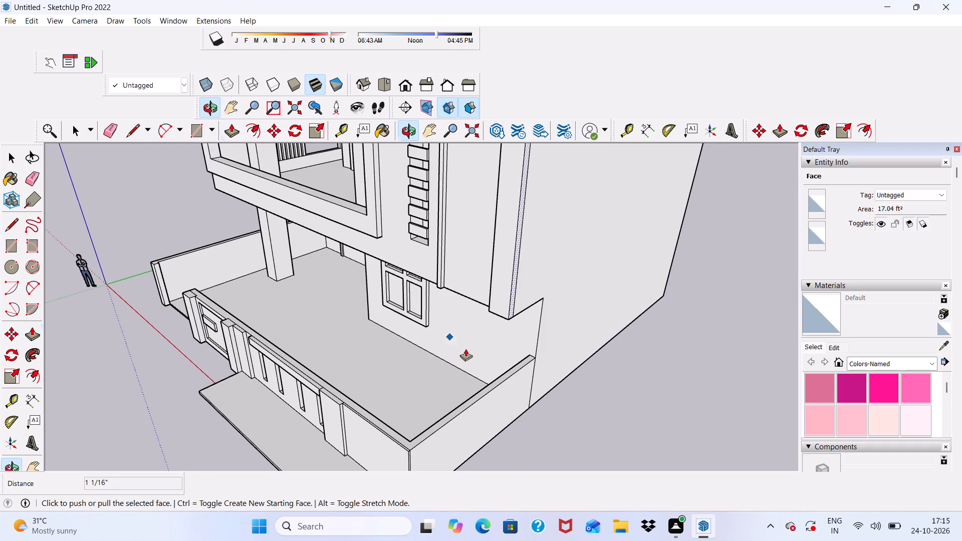
{"action": "key", "text": "space"}
{"action": "left_click", "coordinate": [109, 126]}
{"action": "scroll", "coordinate": [508, 374], "scroll_direction": "up", "scroll_amount": 3}
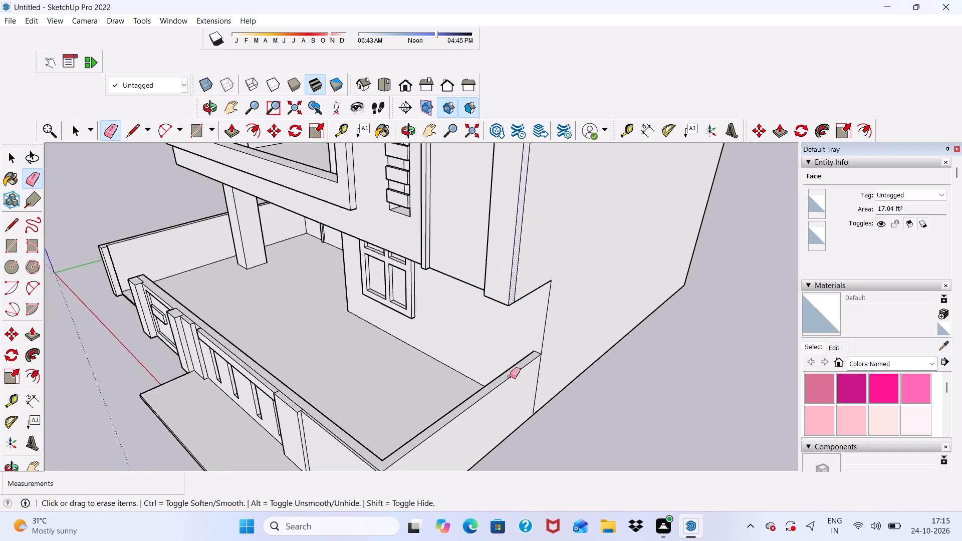
{"action": "scroll", "coordinate": [510, 376], "scroll_direction": "up", "scroll_amount": 1}
{"action": "left_click_drag", "start_coordinate": [534, 379], "coordinate": [545, 375]}
{"action": "scroll", "coordinate": [538, 364], "scroll_direction": "down", "scroll_amount": 12}
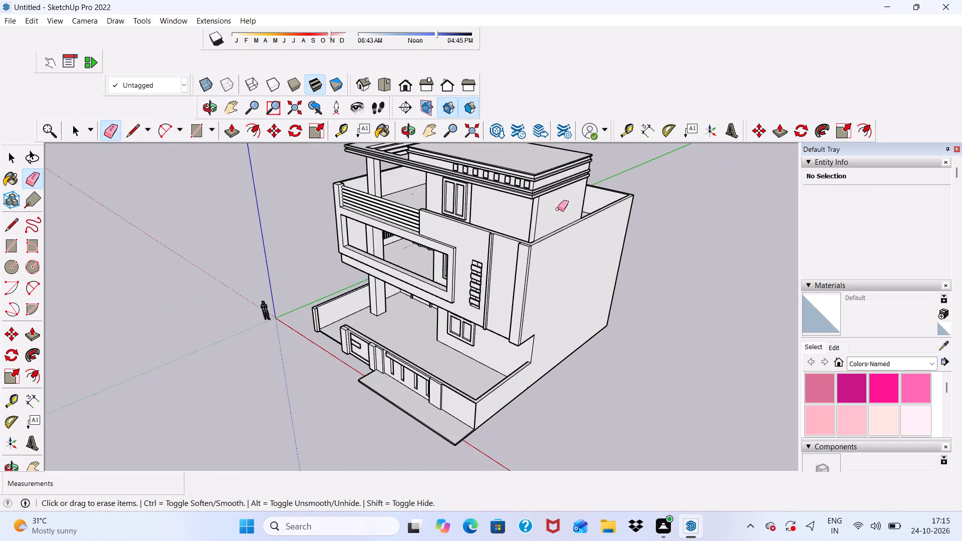
Examine the front facade, including the balcony, windows and entrance.
{"action": "scroll", "coordinate": [558, 208], "scroll_direction": "up", "scroll_amount": 6}
{"action": "scroll", "coordinate": [446, 281], "scroll_direction": "up", "scroll_amount": 1}
{"action": "middle_click_drag", "start_coordinate": [447, 281], "coordinate": [638, 244]}
{"action": "scroll", "coordinate": [521, 257], "scroll_direction": "down", "scroll_amount": 6}
{"action": "middle_click_drag", "start_coordinate": [376, 365], "coordinate": [371, 250]}
{"action": "scroll", "coordinate": [371, 250], "scroll_direction": "up", "scroll_amount": 12}
{"action": "key", "text": "space"}
{"action": "scroll", "coordinate": [376, 279], "scroll_direction": "down", "scroll_amount": 7}
{"action": "middle_click_drag", "start_coordinate": [357, 254], "coordinate": [354, 301]}
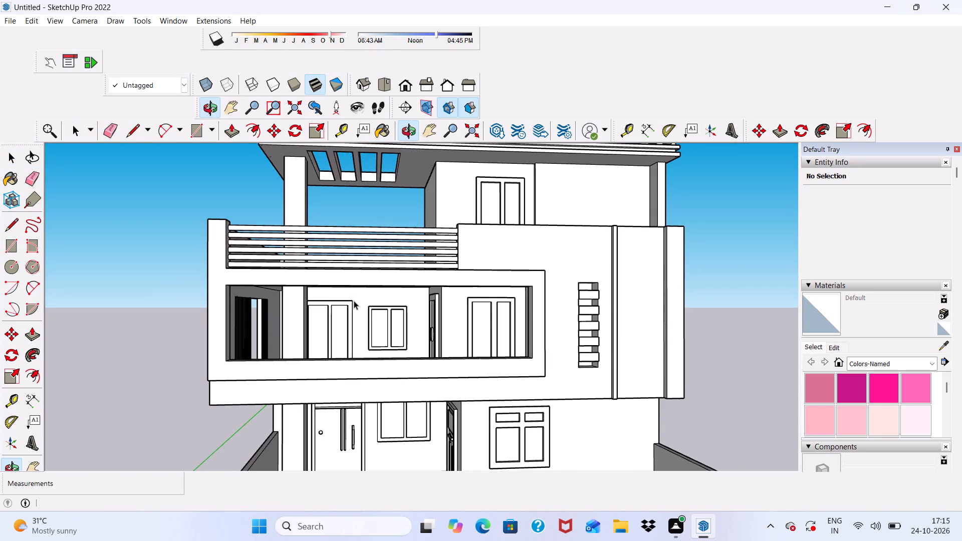
{"action": "scroll", "coordinate": [353, 301], "scroll_direction": "up", "scroll_amount": 5}
{"action": "scroll", "coordinate": [341, 298], "scroll_direction": "down", "scroll_amount": 6}
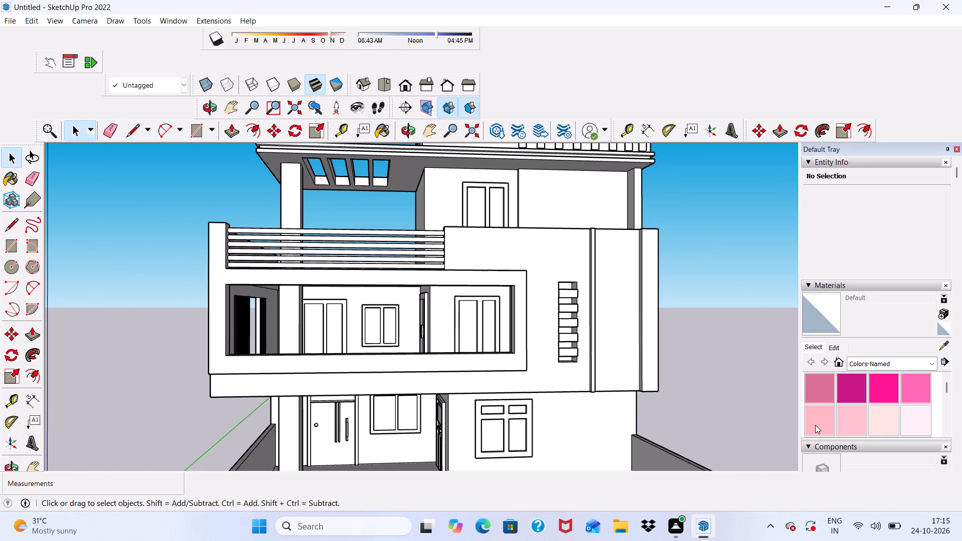
Paint the front face of the ground-floor four-pane window frame with 0137_Black from the Colors-Named materials.
{"action": "scroll", "coordinate": [850, 387], "scroll_direction": "up", "scroll_amount": 1}
{"action": "scroll", "coordinate": [848, 387], "scroll_direction": "down", "scroll_amount": 4}
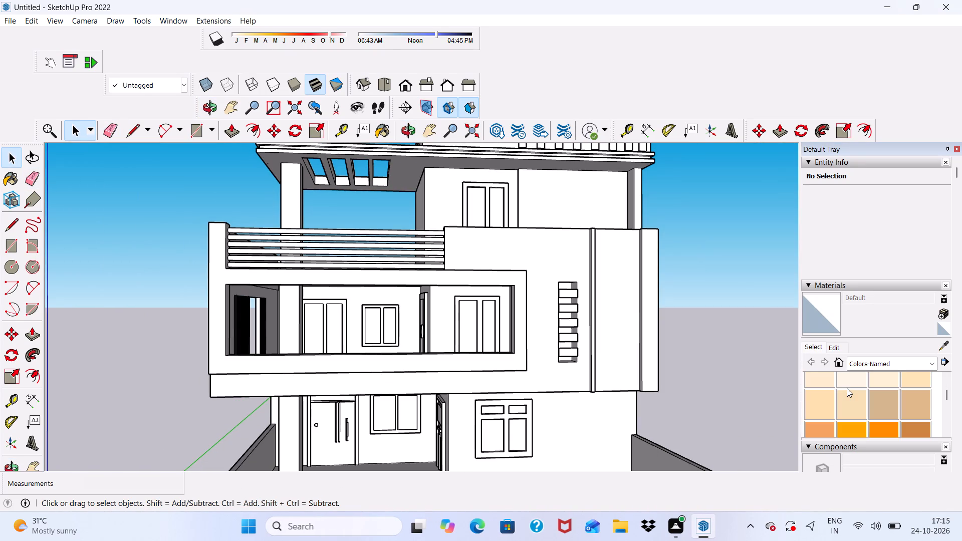
{"action": "scroll", "coordinate": [847, 388], "scroll_direction": "down", "scroll_amount": 8}
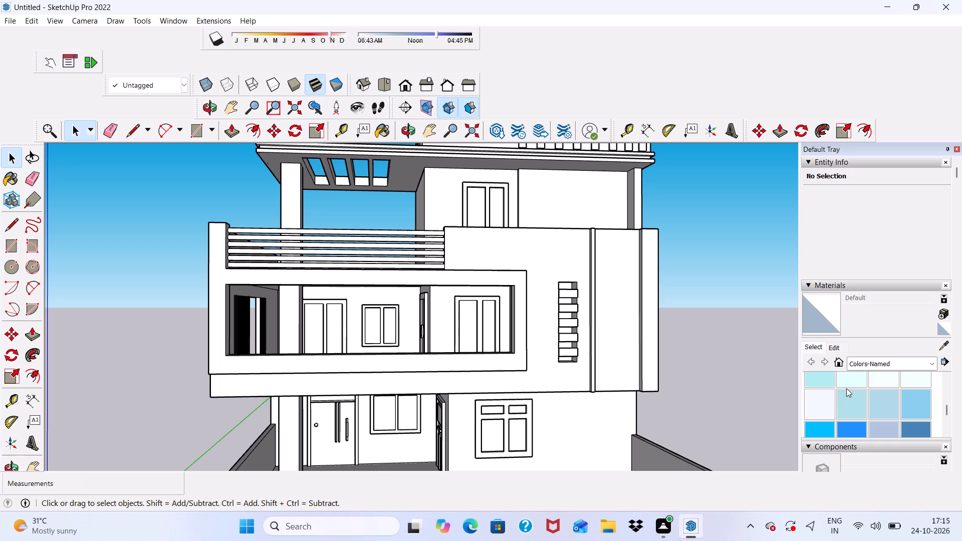
{"action": "scroll", "coordinate": [846, 388], "scroll_direction": "down", "scroll_amount": 6}
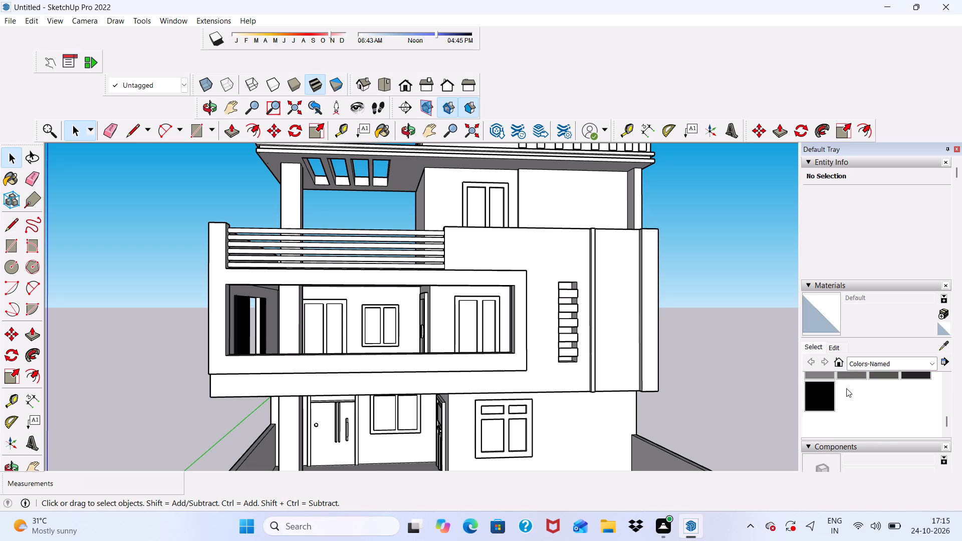
{"action": "scroll", "coordinate": [846, 388], "scroll_direction": "down", "scroll_amount": 1}
{"action": "scroll", "coordinate": [846, 388], "scroll_direction": "up", "scroll_amount": 1}
{"action": "scroll", "coordinate": [832, 396], "scroll_direction": "down", "scroll_amount": 1}
{"action": "left_click", "coordinate": [829, 396]}
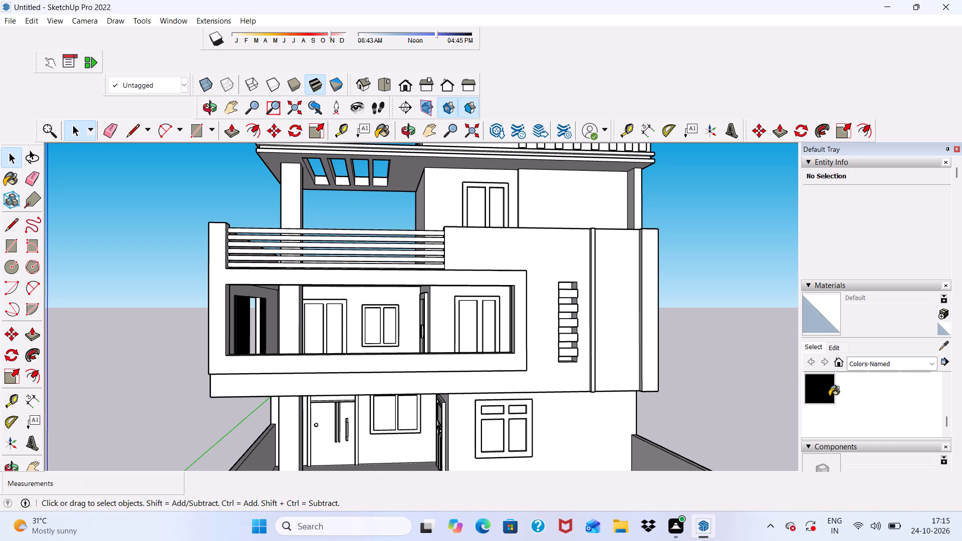
{"action": "scroll", "coordinate": [784, 378], "scroll_direction": "down", "scroll_amount": 6}
{"action": "scroll", "coordinate": [452, 296], "scroll_direction": "up", "scroll_amount": 1}
{"action": "scroll", "coordinate": [448, 248], "scroll_direction": "down", "scroll_amount": 4}
{"action": "scroll", "coordinate": [537, 380], "scroll_direction": "up", "scroll_amount": 12}
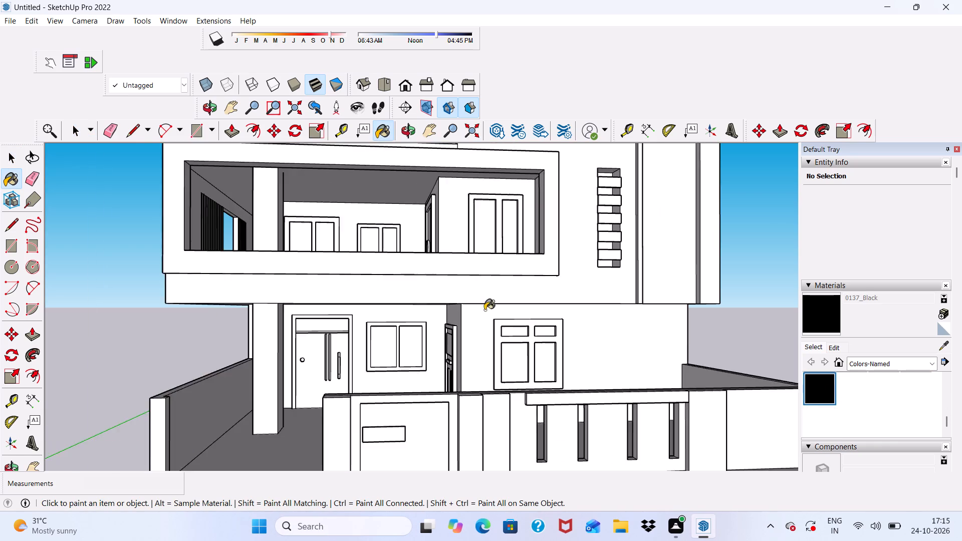
{"action": "scroll", "coordinate": [485, 310], "scroll_direction": "up", "scroll_amount": 13}
{"action": "left_click", "coordinate": [521, 327]}
Paint the outer edge faces around the left side of the ground-floor four-pane window frame 0137_Black.
{"action": "scroll", "coordinate": [522, 327], "scroll_direction": "up", "scroll_amount": 1}
{"action": "middle_click_drag", "start_coordinate": [523, 328], "coordinate": [528, 346]}
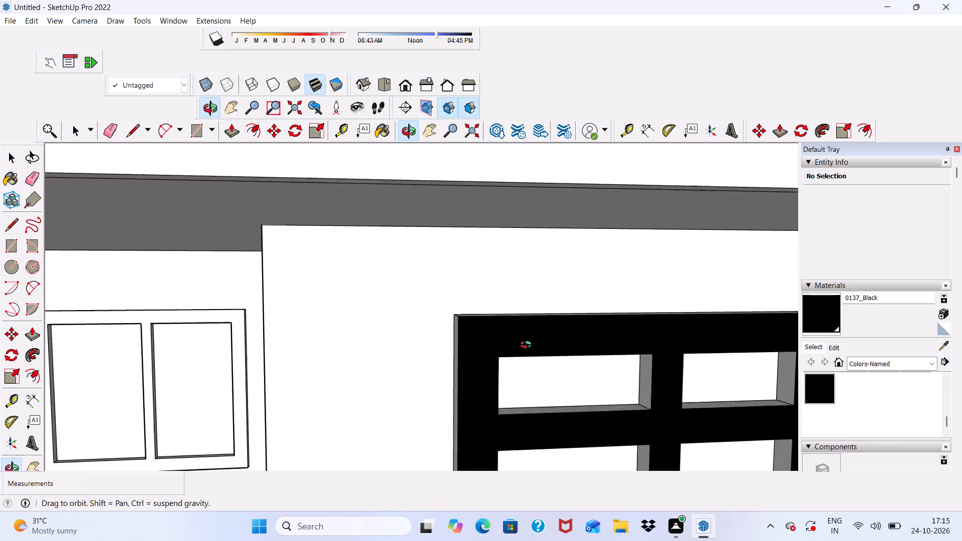
{"action": "middle_click_drag", "start_coordinate": [528, 346], "coordinate": [448, 362]}
{"action": "scroll", "coordinate": [439, 353], "scroll_direction": "up", "scroll_amount": 14}
{"action": "left_click", "coordinate": [440, 332]}
{"action": "scroll", "coordinate": [433, 322], "scroll_direction": "down", "scroll_amount": 11}
{"action": "middle_click_drag", "start_coordinate": [346, 347], "coordinate": [627, 279]}
{"action": "scroll", "coordinate": [564, 326], "scroll_direction": "up", "scroll_amount": 3}
{"action": "left_click", "coordinate": [583, 329]}
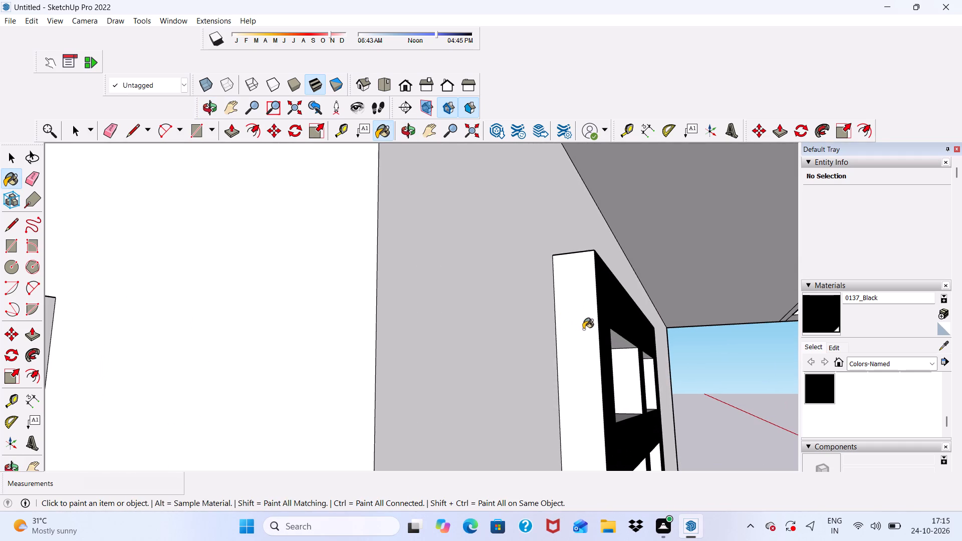
Paint the top, left and right inner faces of the four-pane window's upper-left opening 0137_Black.
{"action": "middle_click_drag", "start_coordinate": [613, 350], "coordinate": [302, 306]}
{"action": "scroll", "coordinate": [613, 350], "scroll_direction": "up", "scroll_amount": 1}
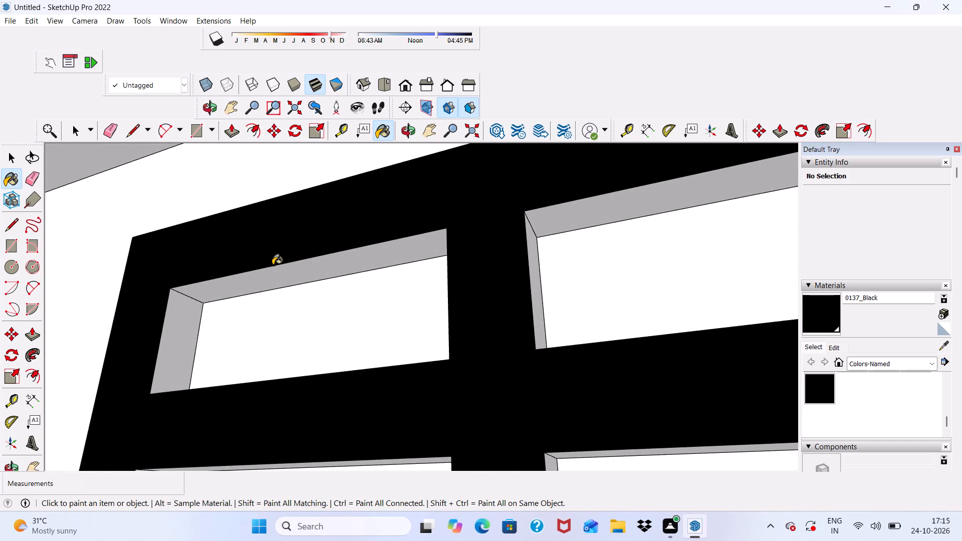
{"action": "left_click", "coordinate": [272, 269]}
{"action": "scroll", "coordinate": [173, 313], "scroll_direction": "up", "scroll_amount": 4}
{"action": "left_click", "coordinate": [177, 314]}
{"action": "scroll", "coordinate": [185, 305], "scroll_direction": "down", "scroll_amount": 5}
{"action": "middle_click_drag", "start_coordinate": [297, 327], "coordinate": [426, 334]}
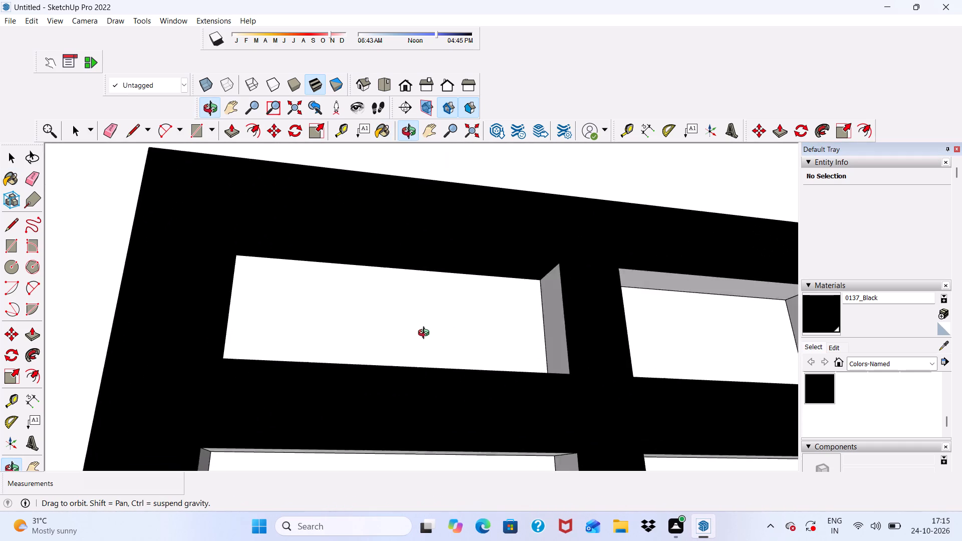
{"action": "middle_click_drag", "start_coordinate": [426, 334], "coordinate": [439, 364]}
{"action": "scroll", "coordinate": [460, 367], "scroll_direction": "up", "scroll_amount": 5}
{"action": "left_click", "coordinate": [642, 341]}
{"action": "scroll", "coordinate": [514, 228], "scroll_direction": "down", "scroll_amount": 4}
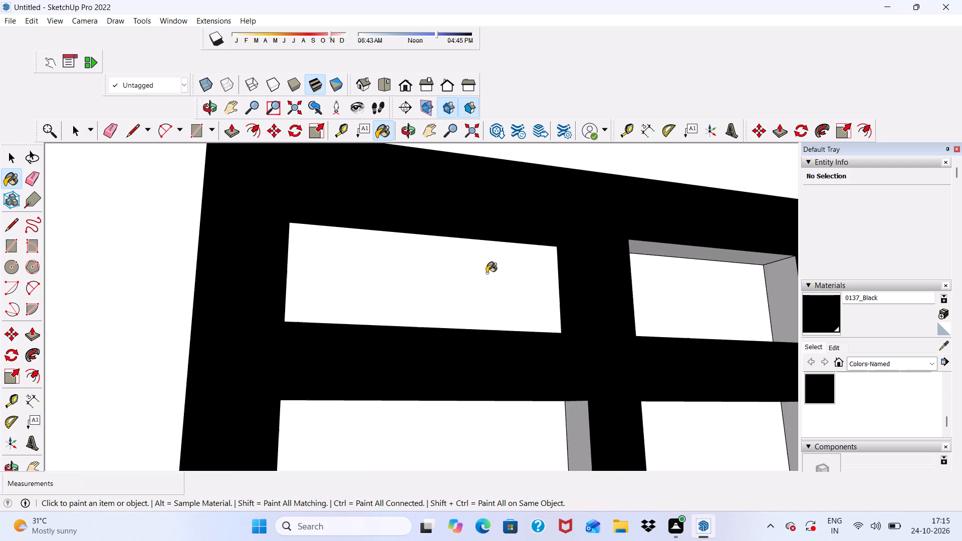
Paint the top, left and right inner faces of the four-pane window's lower-left opening 0137_Black.
{"action": "scroll", "coordinate": [487, 273], "scroll_direction": "down", "scroll_amount": 4}
{"action": "middle_click_drag", "start_coordinate": [488, 324], "coordinate": [487, 180]}
{"action": "scroll", "coordinate": [441, 278], "scroll_direction": "up", "scroll_amount": 3}
{"action": "left_click", "coordinate": [366, 334]}
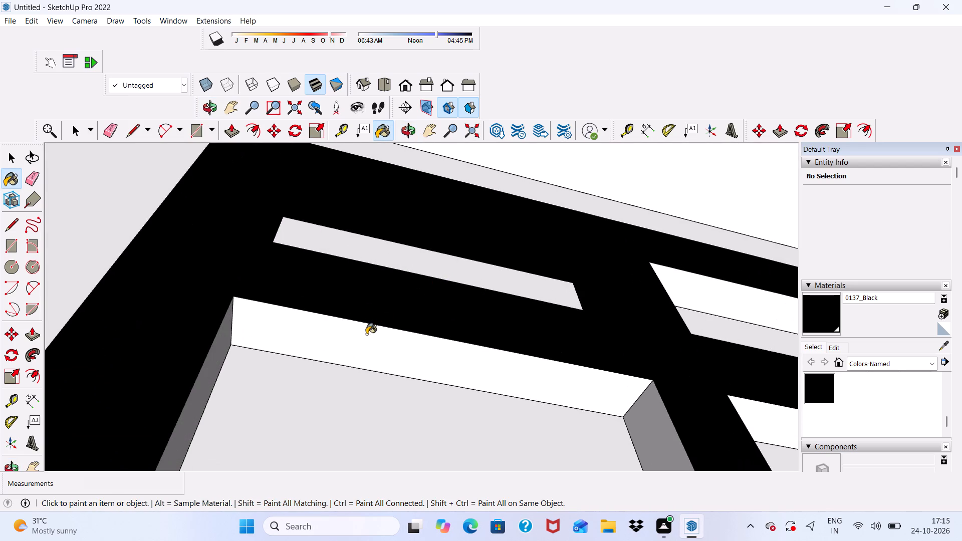
{"action": "scroll", "coordinate": [336, 328], "scroll_direction": "down", "scroll_amount": 4}
{"action": "scroll", "coordinate": [287, 350], "scroll_direction": "up", "scroll_amount": 4}
{"action": "left_click", "coordinate": [218, 377]}
{"action": "scroll", "coordinate": [255, 259], "scroll_direction": "down", "scroll_amount": 7}
{"action": "middle_click_drag", "start_coordinate": [425, 272], "coordinate": [469, 337]}
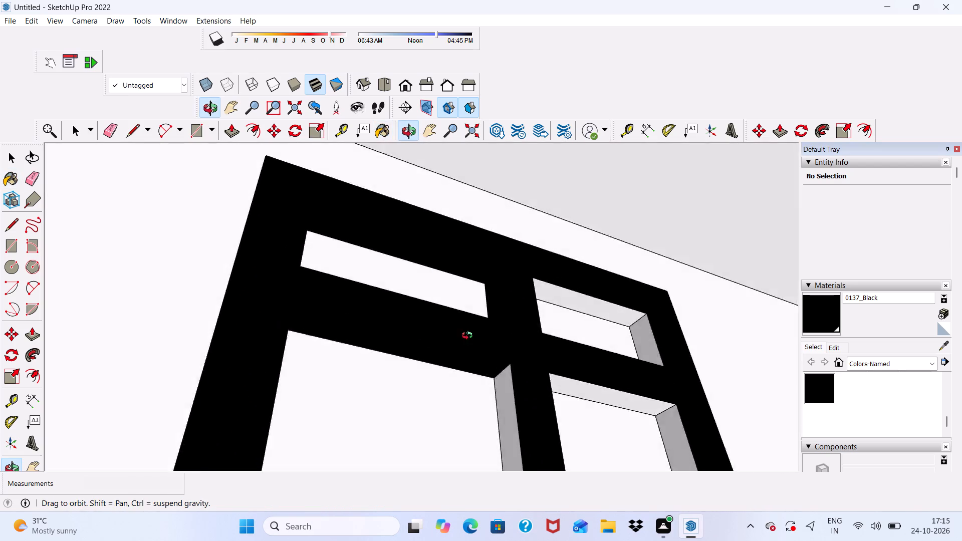
{"action": "middle_click_drag", "start_coordinate": [469, 337], "coordinate": [489, 365]}
{"action": "scroll", "coordinate": [491, 369], "scroll_direction": "down", "scroll_amount": 1}
{"action": "scroll", "coordinate": [498, 381], "scroll_direction": "up", "scroll_amount": 5}
{"action": "left_click", "coordinate": [501, 408]}
Paint the upper-right opening's inner faces and the remaining bottom faces of both upper openings in the four-pane window 0137_Black.
{"action": "scroll", "coordinate": [595, 244], "scroll_direction": "up", "scroll_amount": 5}
{"action": "left_click", "coordinate": [585, 269]}
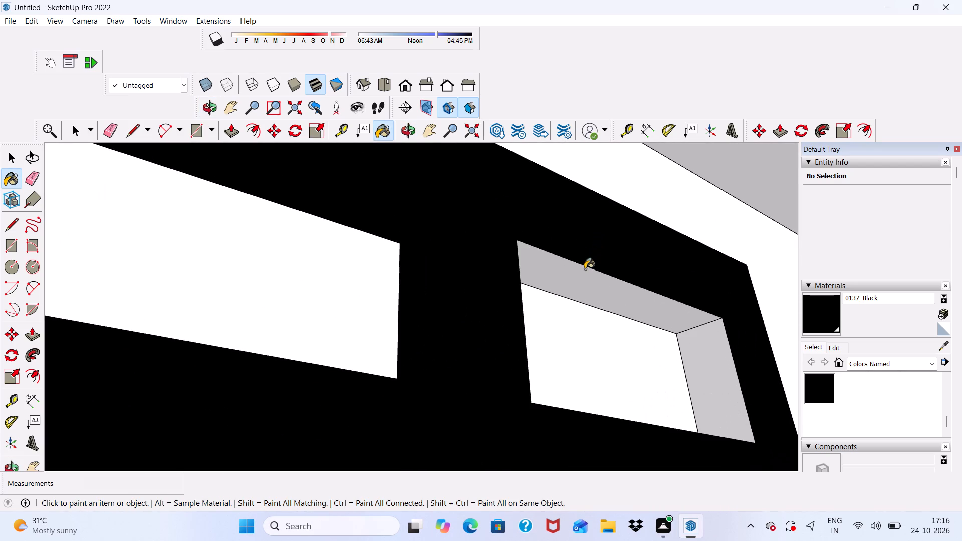
{"action": "scroll", "coordinate": [579, 274], "scroll_direction": "down", "scroll_amount": 1}
{"action": "middle_click_drag", "start_coordinate": [578, 278], "coordinate": [354, 379]}
{"action": "scroll", "coordinate": [385, 340], "scroll_direction": "up", "scroll_amount": 1}
{"action": "left_click", "coordinate": [386, 339]}
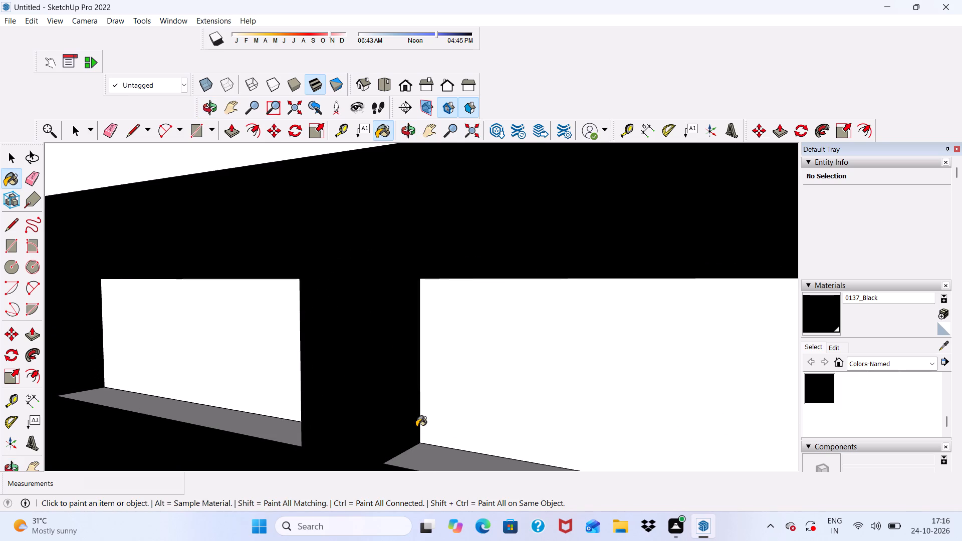
{"action": "left_click", "coordinate": [412, 463]}
{"action": "left_click", "coordinate": [270, 432]}
{"action": "scroll", "coordinate": [203, 326], "scroll_direction": "down", "scroll_amount": 5}
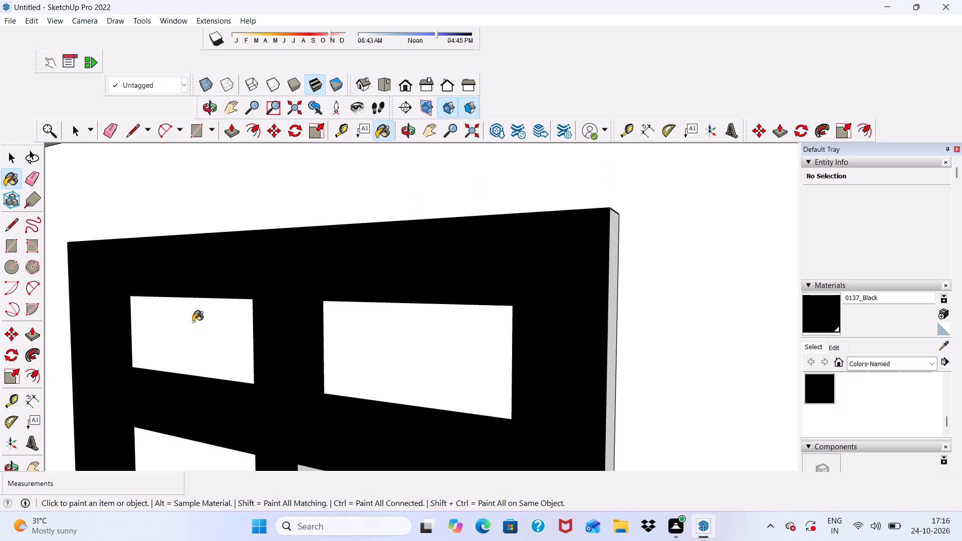
{"action": "middle_click_drag", "start_coordinate": [193, 323], "coordinate": [469, 335]}
{"action": "scroll", "coordinate": [200, 326], "scroll_direction": "down", "scroll_amount": 1}
{"action": "scroll", "coordinate": [572, 328], "scroll_direction": "up", "scroll_amount": 5}
{"action": "left_click", "coordinate": [628, 321]}
{"action": "scroll", "coordinate": [460, 238], "scroll_direction": "down", "scroll_amount": 3}
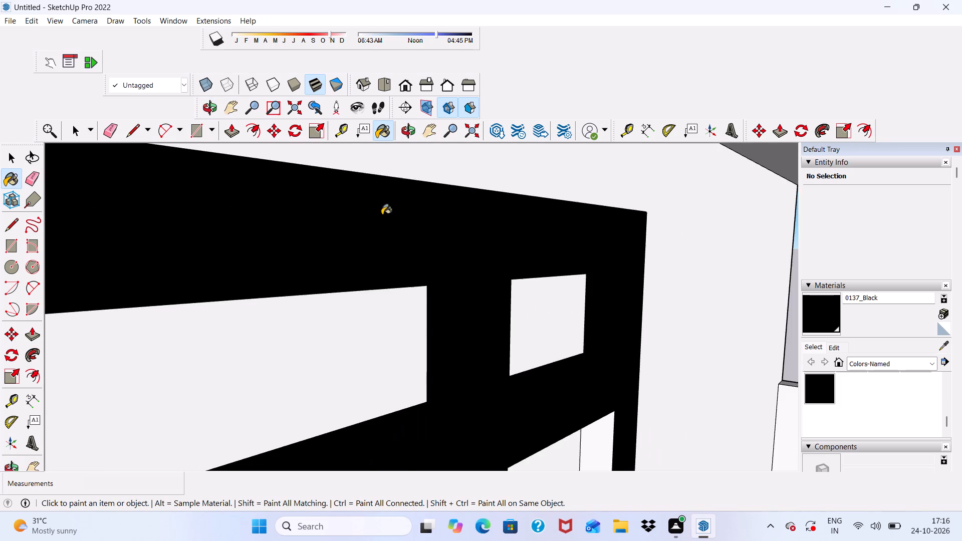
Paint the left, top and right inner faces of the four-pane window's lower-right opening 0137_Black.
{"action": "scroll", "coordinate": [382, 215], "scroll_direction": "down", "scroll_amount": 6}
{"action": "scroll", "coordinate": [555, 340], "scroll_direction": "up", "scroll_amount": 2}
{"action": "scroll", "coordinate": [552, 342], "scroll_direction": "down", "scroll_amount": 5}
{"action": "middle_click_drag", "start_coordinate": [548, 344], "coordinate": [383, 286]}
{"action": "middle_click_drag", "start_coordinate": [334, 283], "coordinate": [320, 261]}
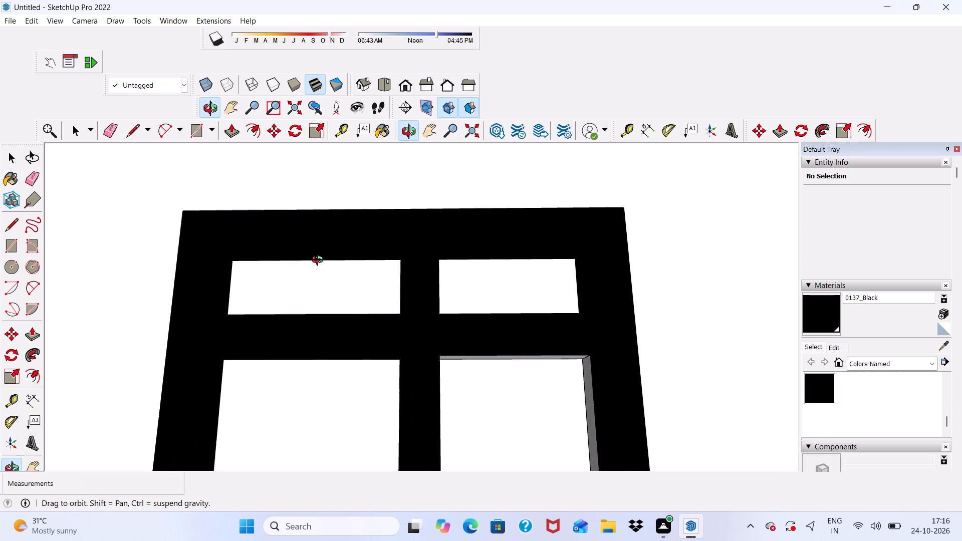
{"action": "middle_click_drag", "start_coordinate": [320, 261], "coordinate": [275, 257]}
{"action": "scroll", "coordinate": [353, 406], "scroll_direction": "up", "scroll_amount": 13}
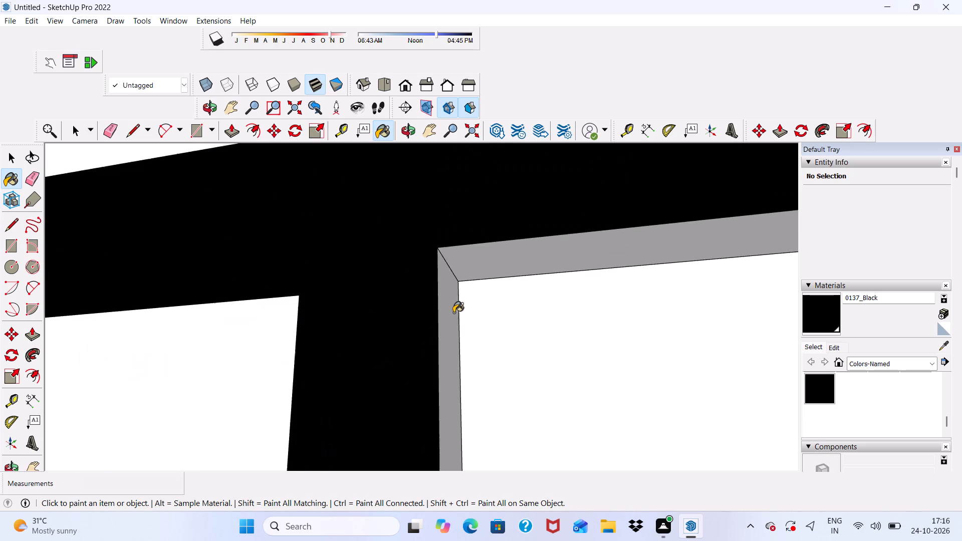
{"action": "left_click", "coordinate": [453, 313]}
{"action": "left_click", "coordinate": [465, 253]}
{"action": "scroll", "coordinate": [426, 262], "scroll_direction": "down", "scroll_amount": 6}
{"action": "middle_click_drag", "start_coordinate": [384, 277], "coordinate": [631, 316]}
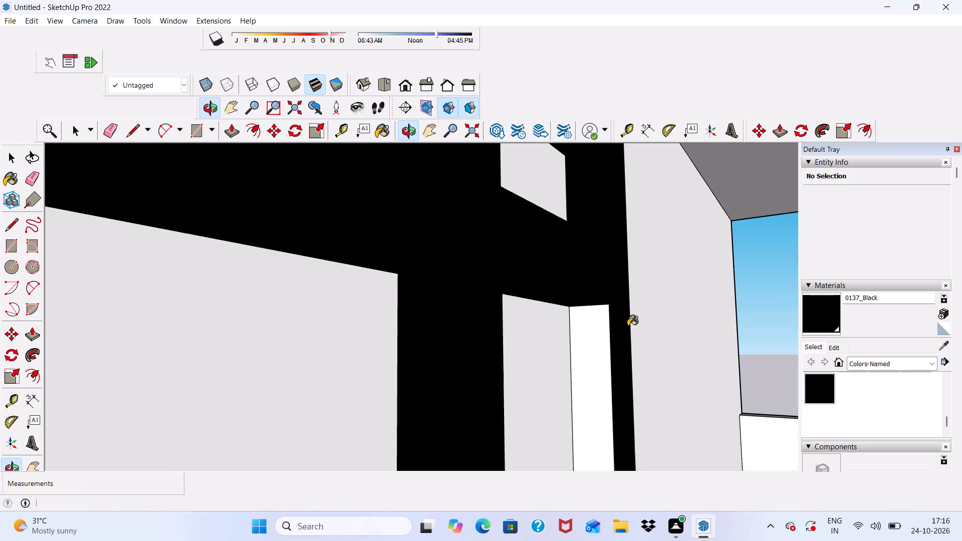
{"action": "left_click", "coordinate": [590, 351]}
Paint the bottom inner faces of the four-pane window's two lower openings 0137_Black.
{"action": "scroll", "coordinate": [466, 195], "scroll_direction": "down", "scroll_amount": 13}
{"action": "scroll", "coordinate": [460, 278], "scroll_direction": "down", "scroll_amount": 1}
{"action": "middle_click_drag", "start_coordinate": [462, 282], "coordinate": [344, 337]}
{"action": "scroll", "coordinate": [223, 163], "scroll_direction": "down", "scroll_amount": 6}
{"action": "scroll", "coordinate": [288, 278], "scroll_direction": "up", "scroll_amount": 1}
{"action": "middle_click_drag", "start_coordinate": [288, 281], "coordinate": [279, 342]}
{"action": "scroll", "coordinate": [240, 394], "scroll_direction": "up", "scroll_amount": 7}
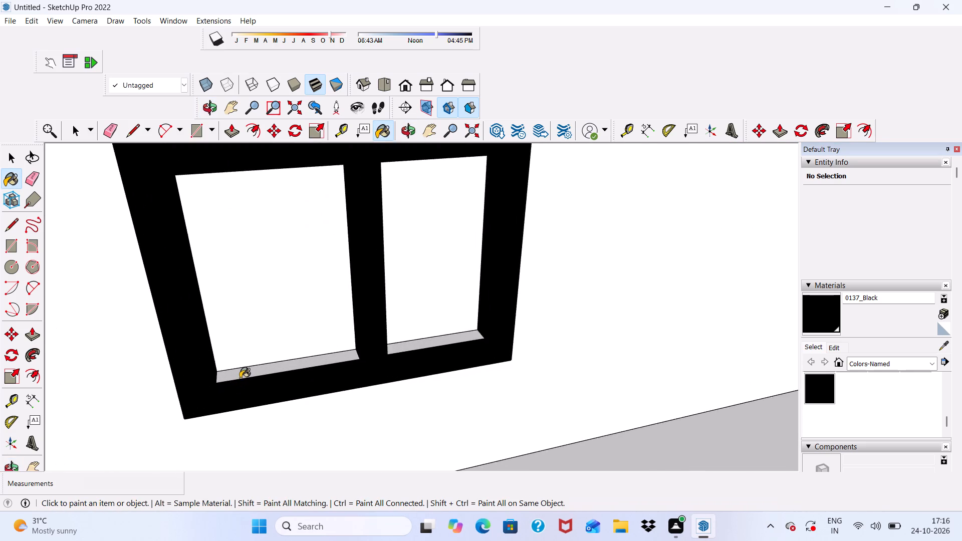
{"action": "scroll", "coordinate": [240, 378], "scroll_direction": "up", "scroll_amount": 3}
{"action": "left_click", "coordinate": [241, 377]}
{"action": "left_click", "coordinate": [484, 337]}
Paint the outer right side and the underside of the four-pane window frame 0137_Black.
{"action": "scroll", "coordinate": [429, 354], "scroll_direction": "down", "scroll_amount": 5}
{"action": "middle_click_drag", "start_coordinate": [387, 347], "coordinate": [369, 343]}
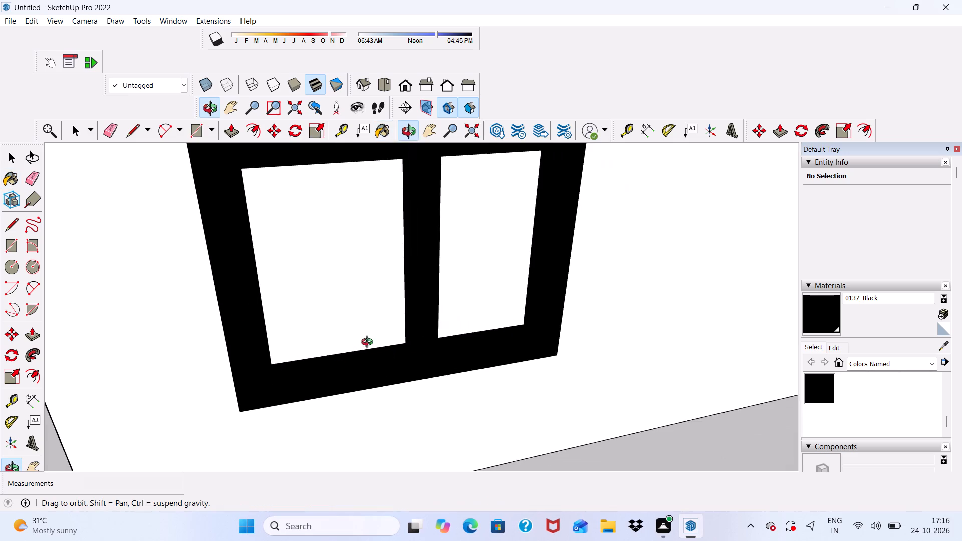
{"action": "middle_click_drag", "start_coordinate": [369, 343], "coordinate": [147, 297]}
{"action": "scroll", "coordinate": [337, 316], "scroll_direction": "up", "scroll_amount": 6}
{"action": "left_click", "coordinate": [458, 331]}
{"action": "scroll", "coordinate": [407, 342], "scroll_direction": "down", "scroll_amount": 2}
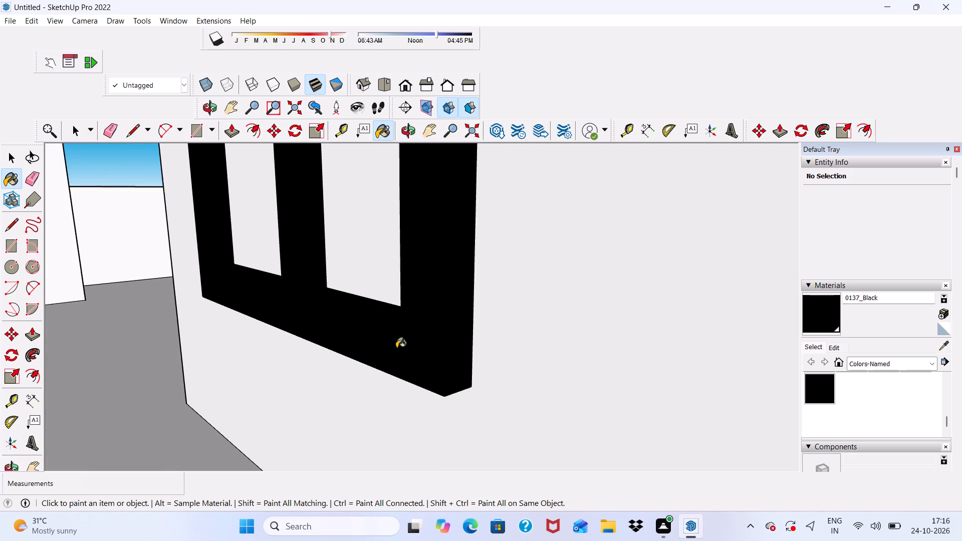
{"action": "middle_click_drag", "start_coordinate": [396, 348], "coordinate": [520, 222]}
{"action": "scroll", "coordinate": [413, 283], "scroll_direction": "up", "scroll_amount": 5}
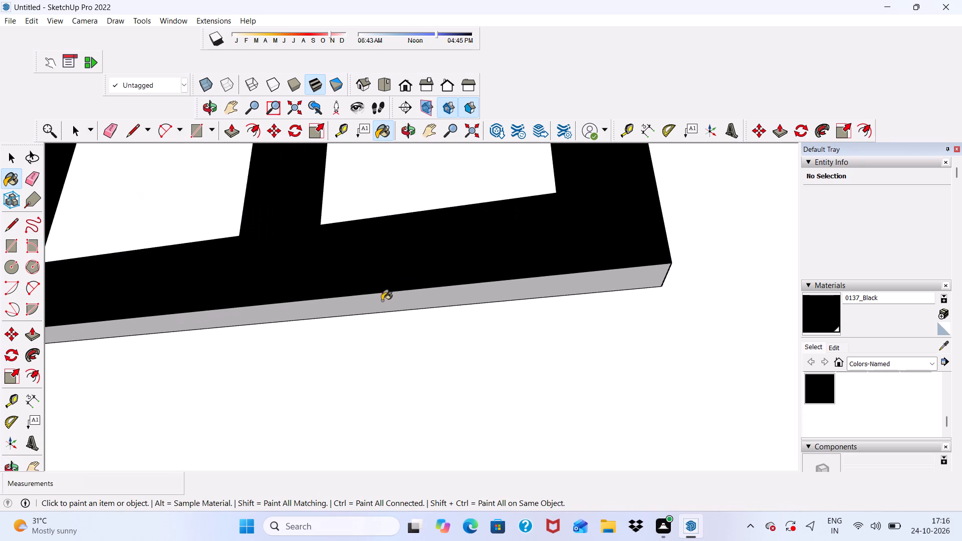
{"action": "left_click", "coordinate": [374, 310]}
Examine the ground-floor four-pane window frame for any faces left unpainted.
{"action": "scroll", "coordinate": [374, 272], "scroll_direction": "down", "scroll_amount": 6}
{"action": "middle_click_drag", "start_coordinate": [353, 252], "coordinate": [428, 467]}
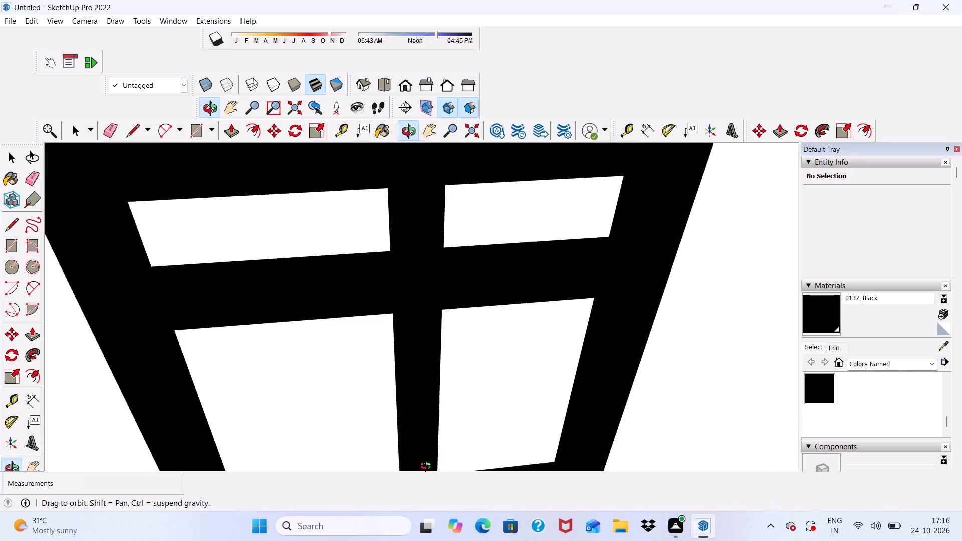
{"action": "middle_click_drag", "start_coordinate": [428, 467], "coordinate": [391, 454]}
{"action": "scroll", "coordinate": [261, 195], "scroll_direction": "up", "scroll_amount": 5}
{"action": "scroll", "coordinate": [261, 195], "scroll_direction": "down", "scroll_amount": 9}
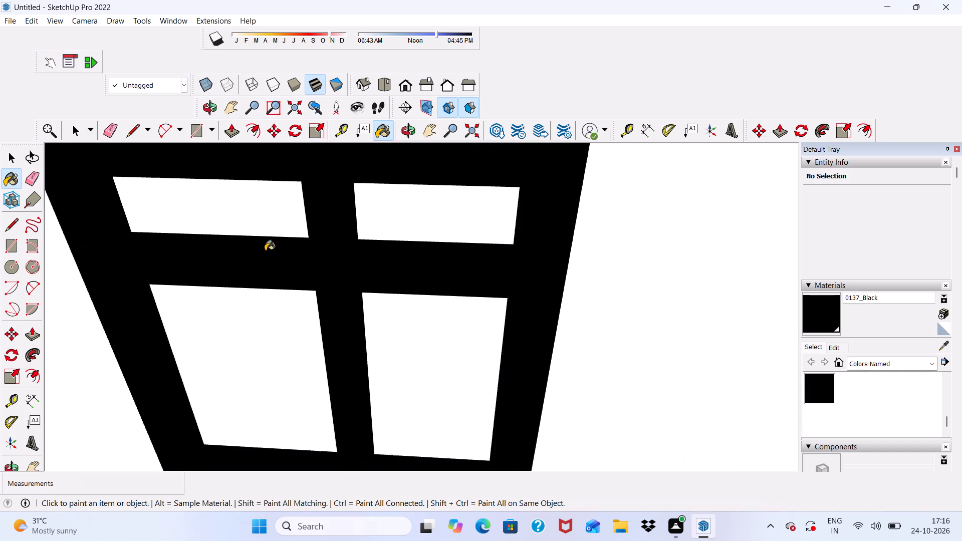
{"action": "scroll", "coordinate": [265, 251], "scroll_direction": "down", "scroll_amount": 2}
{"action": "scroll", "coordinate": [279, 173], "scroll_direction": "up", "scroll_amount": 10}
{"action": "scroll", "coordinate": [284, 152], "scroll_direction": "down", "scroll_amount": 4}
{"action": "middle_click_drag", "start_coordinate": [286, 155], "coordinate": [289, 186]}
{"action": "scroll", "coordinate": [289, 164], "scroll_direction": "up", "scroll_amount": 1}
{"action": "scroll", "coordinate": [272, 117], "scroll_direction": "down", "scroll_amount": 3}
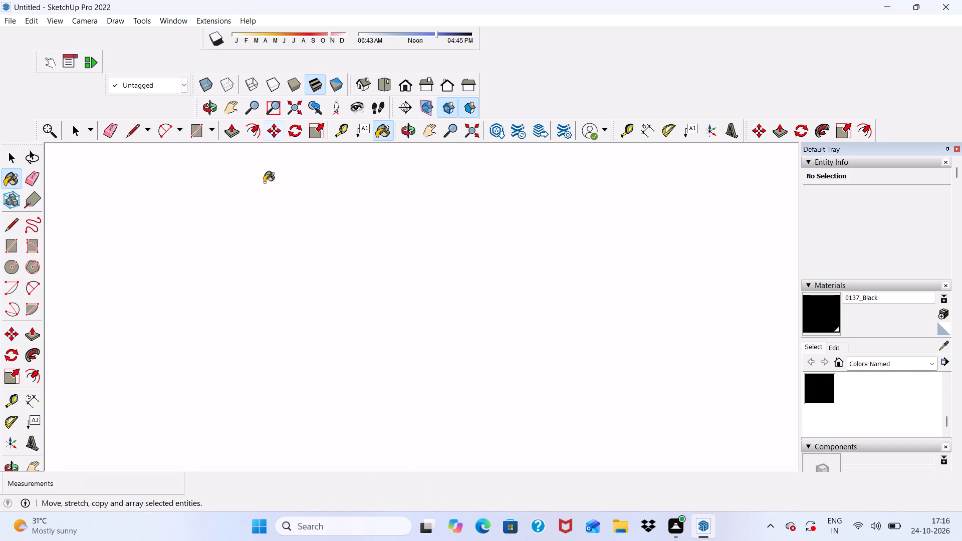
{"action": "scroll", "coordinate": [264, 182], "scroll_direction": "down", "scroll_amount": 20}
{"action": "scroll", "coordinate": [264, 182], "scroll_direction": "down", "scroll_amount": 20}
{"action": "scroll", "coordinate": [264, 182], "scroll_direction": "down", "scroll_amount": 1}
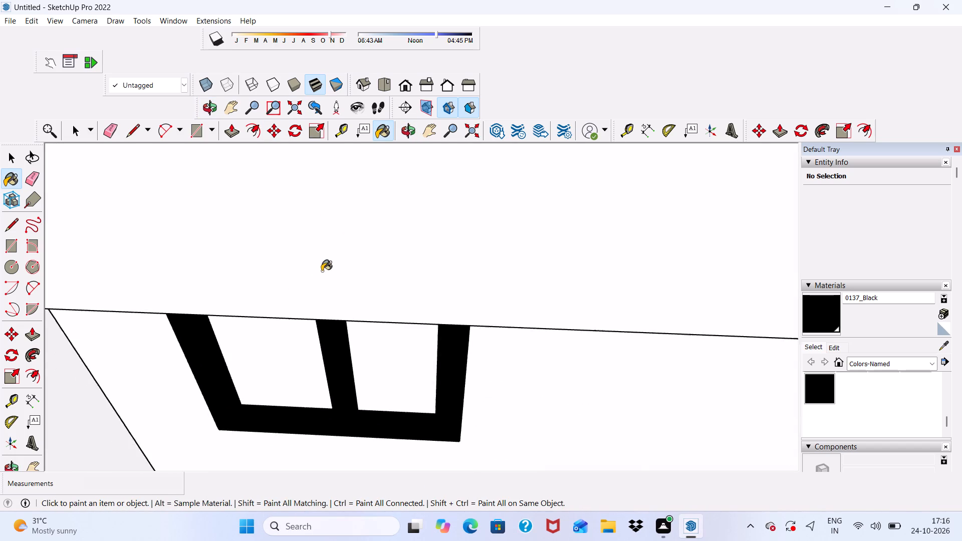
{"action": "scroll", "coordinate": [322, 271], "scroll_direction": "down", "scroll_amount": 20}
{"action": "scroll", "coordinate": [354, 200], "scroll_direction": "up", "scroll_amount": 2}
{"action": "scroll", "coordinate": [324, 272], "scroll_direction": "down", "scroll_amount": 3}
Paint the front face of the two-pane window frame at the right end of the upper-floor balcony 0137_Black.
{"action": "middle_click_drag", "start_coordinate": [320, 291], "coordinate": [346, 156]}
{"action": "scroll", "coordinate": [346, 156], "scroll_direction": "up", "scroll_amount": 1}
{"action": "scroll", "coordinate": [304, 317], "scroll_direction": "down", "scroll_amount": 6}
{"action": "scroll", "coordinate": [248, 269], "scroll_direction": "up", "scroll_amount": 8}
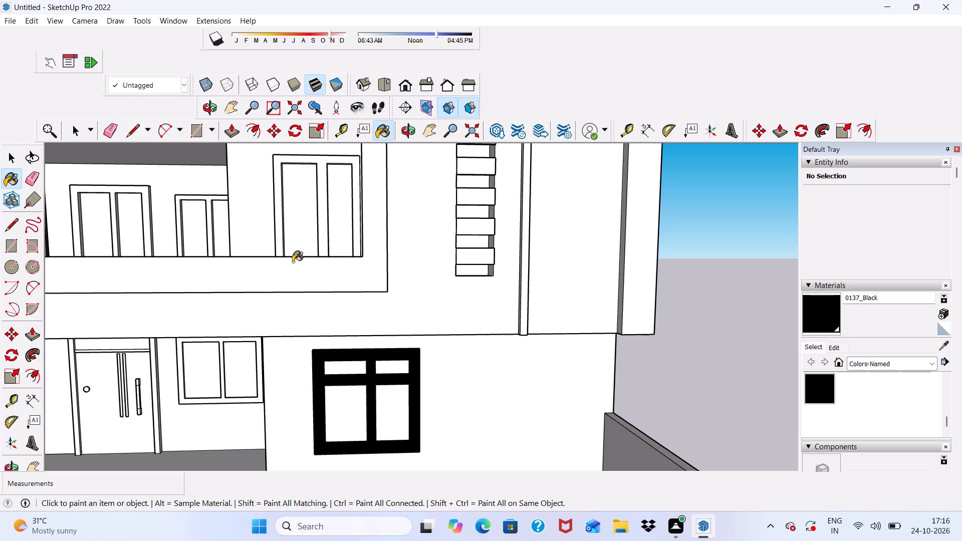
{"action": "scroll", "coordinate": [284, 281], "scroll_direction": "down", "scroll_amount": 3}
{"action": "scroll", "coordinate": [208, 234], "scroll_direction": "down", "scroll_amount": 7}
{"action": "scroll", "coordinate": [186, 247], "scroll_direction": "up", "scroll_amount": 2}
{"action": "scroll", "coordinate": [144, 233], "scroll_direction": "down", "scroll_amount": 3}
{"action": "scroll", "coordinate": [178, 232], "scroll_direction": "up", "scroll_amount": 6}
{"action": "scroll", "coordinate": [277, 190], "scroll_direction": "up", "scroll_amount": 5}
{"action": "scroll", "coordinate": [276, 188], "scroll_direction": "down", "scroll_amount": 5}
{"action": "scroll", "coordinate": [303, 405], "scroll_direction": "up", "scroll_amount": 17}
{"action": "scroll", "coordinate": [252, 281], "scroll_direction": "down", "scroll_amount": 4}
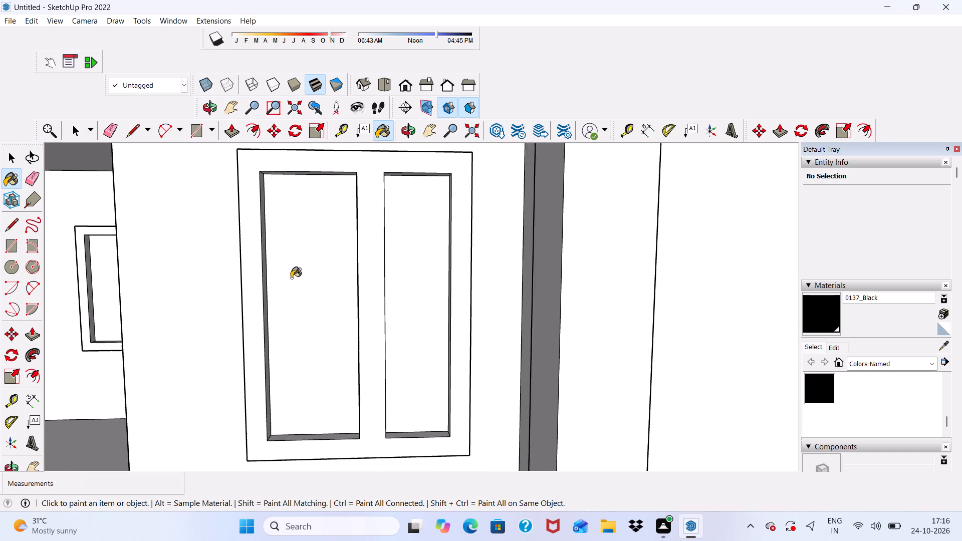
{"action": "scroll", "coordinate": [291, 278], "scroll_direction": "down", "scroll_amount": 2}
{"action": "scroll", "coordinate": [288, 260], "scroll_direction": "up", "scroll_amount": 7}
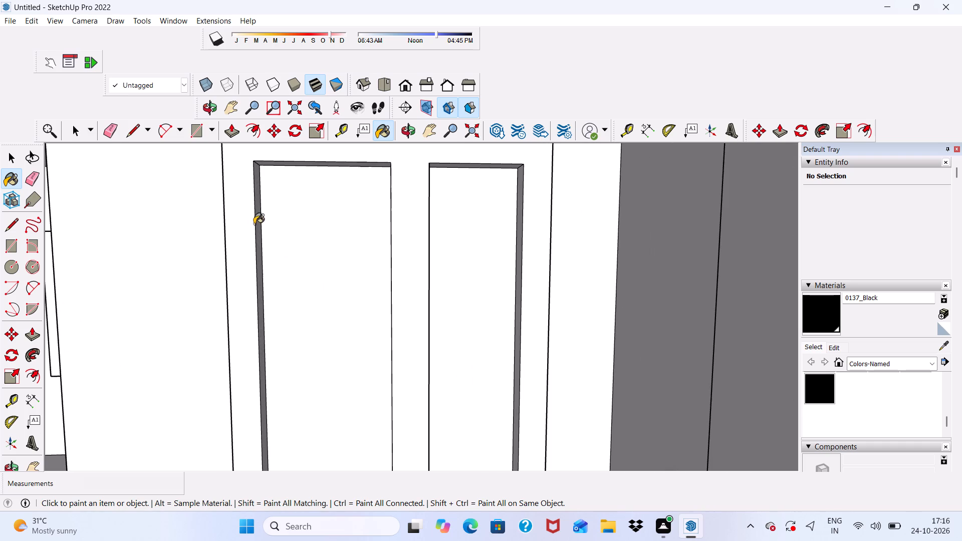
{"action": "left_click", "coordinate": [247, 226]}
Paint the left and bottom inner faces of the balcony window's left opening 0137_Black.
{"action": "scroll", "coordinate": [353, 292], "scroll_direction": "down", "scroll_amount": 2}
{"action": "middle_click_drag", "start_coordinate": [353, 294], "coordinate": [270, 298]}
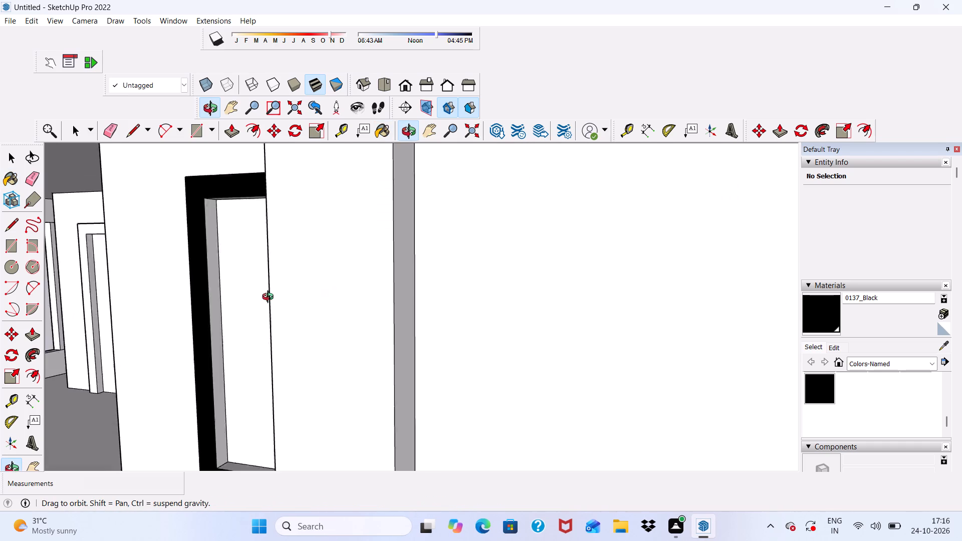
{"action": "middle_click_drag", "start_coordinate": [270, 298], "coordinate": [305, 290]}
{"action": "scroll", "coordinate": [210, 274], "scroll_direction": "up", "scroll_amount": 9}
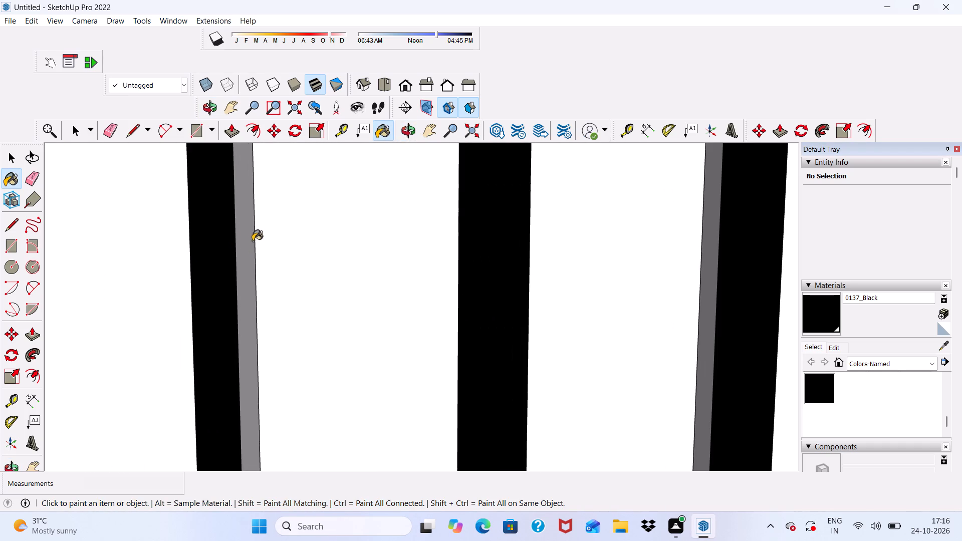
{"action": "left_click", "coordinate": [253, 241]}
{"action": "scroll", "coordinate": [230, 239], "scroll_direction": "down", "scroll_amount": 11}
{"action": "middle_click_drag", "start_coordinate": [311, 346], "coordinate": [312, 425]}
{"action": "scroll", "coordinate": [307, 434], "scroll_direction": "up", "scroll_amount": 6}
{"action": "scroll", "coordinate": [289, 288], "scroll_direction": "down", "scroll_amount": 2}
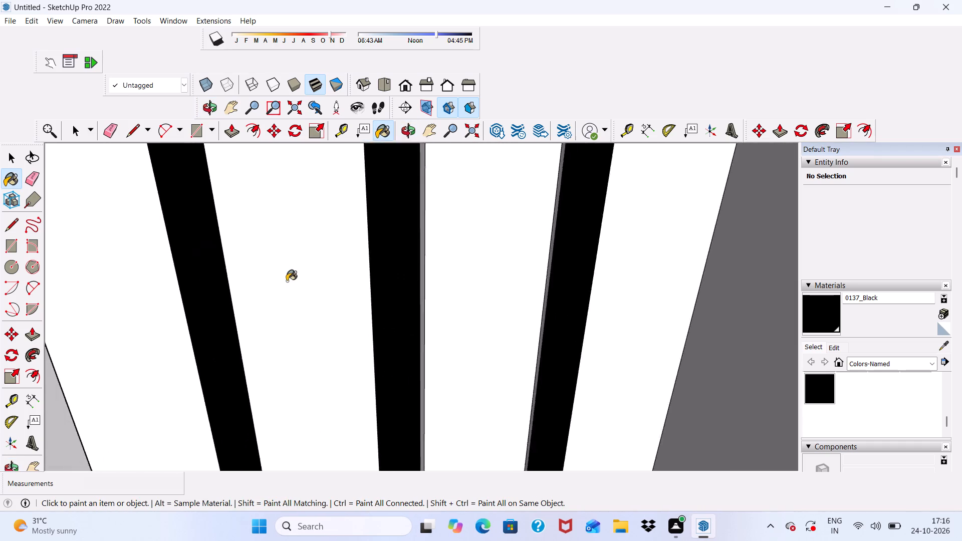
{"action": "scroll", "coordinate": [287, 281], "scroll_direction": "down", "scroll_amount": 4}
{"action": "scroll", "coordinate": [278, 408], "scroll_direction": "up", "scroll_amount": 7}
{"action": "left_click", "coordinate": [280, 426]}
Paint both sides of the balcony window's centre mullion and the right opening's bottom and right inner faces 0137_Black.
{"action": "scroll", "coordinate": [282, 383], "scroll_direction": "down", "scroll_amount": 5}
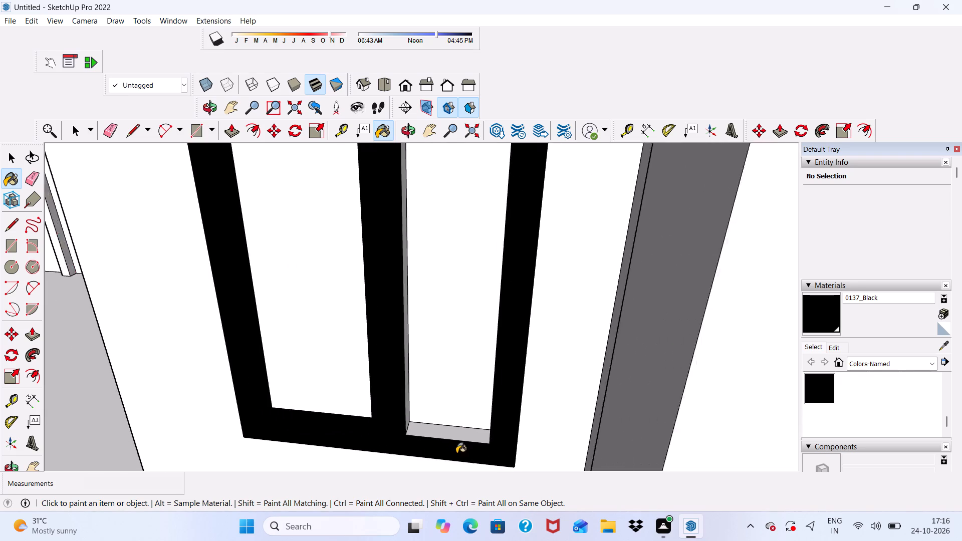
{"action": "scroll", "coordinate": [456, 453], "scroll_direction": "up", "scroll_amount": 6}
{"action": "left_click", "coordinate": [439, 417]}
{"action": "left_click", "coordinate": [361, 313]}
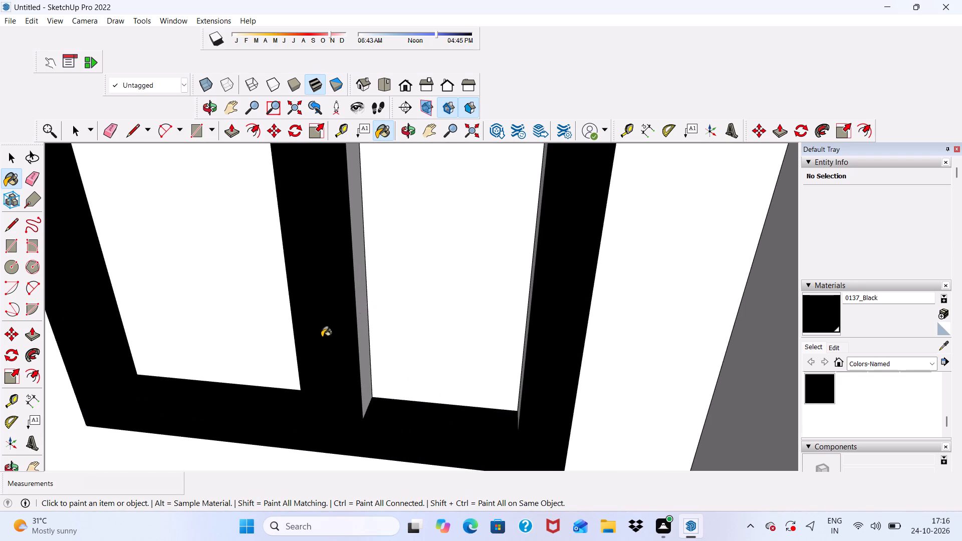
{"action": "middle_click_drag", "start_coordinate": [322, 338], "coordinate": [453, 307]}
{"action": "scroll", "coordinate": [325, 338], "scroll_direction": "down", "scroll_amount": 1}
{"action": "scroll", "coordinate": [389, 330], "scroll_direction": "up", "scroll_amount": 4}
{"action": "left_click", "coordinate": [329, 320]}
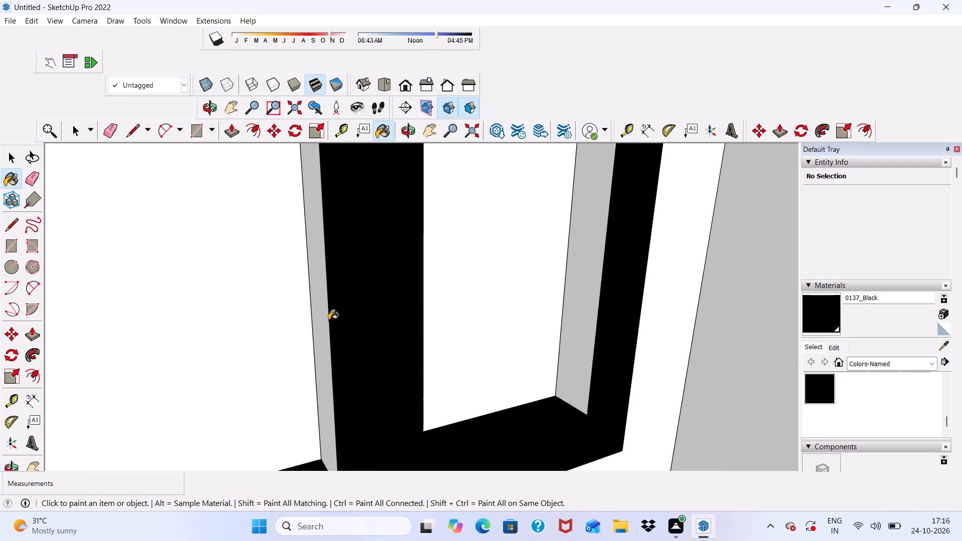
{"action": "scroll", "coordinate": [311, 321], "scroll_direction": "down", "scroll_amount": 4}
{"action": "scroll", "coordinate": [307, 321], "scroll_direction": "up", "scroll_amount": 2}
{"action": "left_click", "coordinate": [327, 311]}
{"action": "left_click", "coordinate": [313, 316]}
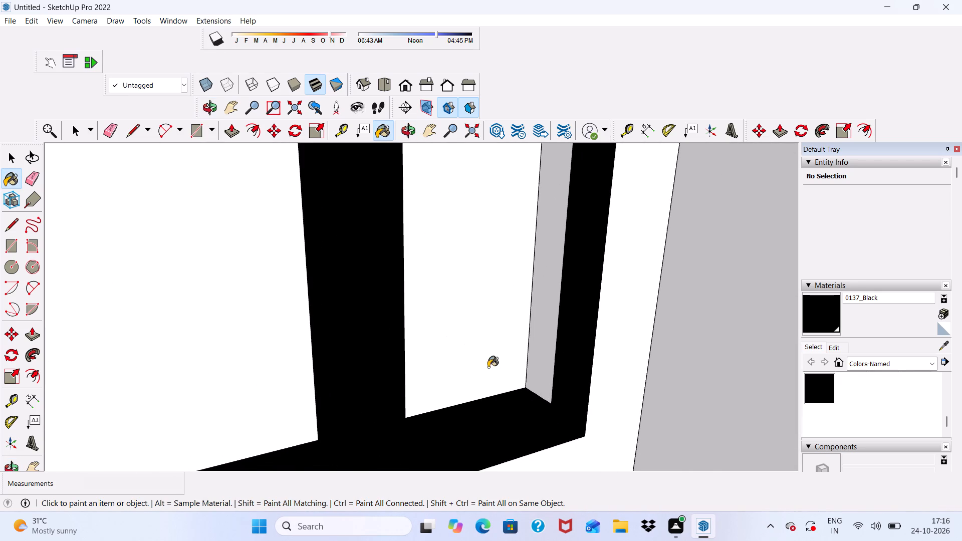
{"action": "left_click", "coordinate": [548, 369]}
Paint the outer left side face of the balcony's two-pane window frame 0137_Black.
{"action": "scroll", "coordinate": [435, 374], "scroll_direction": "down", "scroll_amount": 9}
{"action": "scroll", "coordinate": [423, 409], "scroll_direction": "up", "scroll_amount": 1}
{"action": "scroll", "coordinate": [413, 363], "scroll_direction": "down", "scroll_amount": 2}
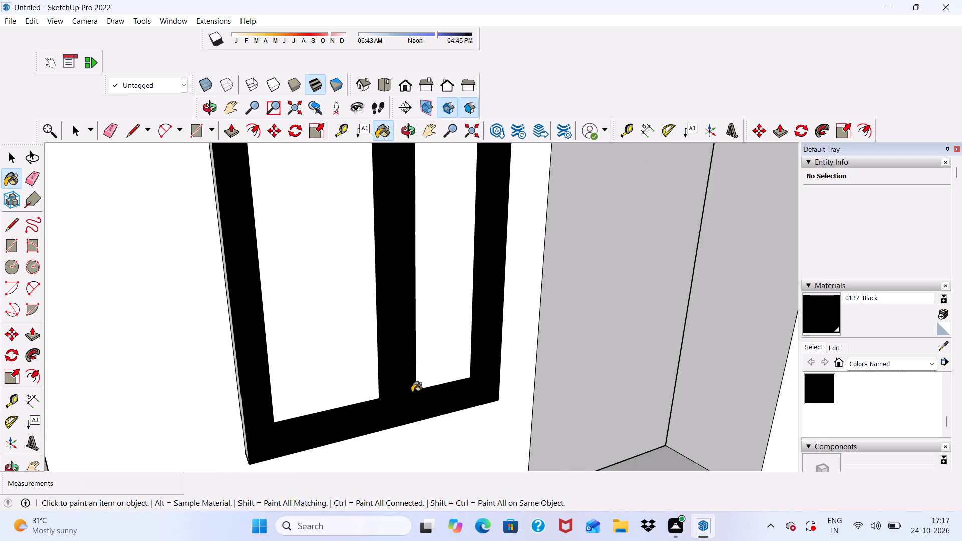
{"action": "middle_click_drag", "start_coordinate": [412, 392], "coordinate": [458, 377]}
{"action": "scroll", "coordinate": [293, 360], "scroll_direction": "up", "scroll_amount": 3}
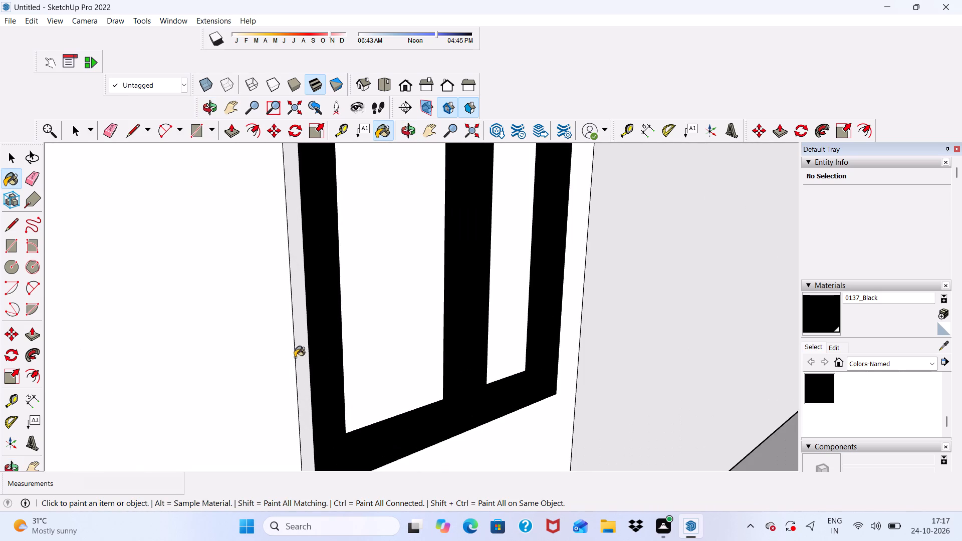
{"action": "left_click", "coordinate": [300, 346]}
{"action": "scroll", "coordinate": [302, 336], "scroll_direction": "down", "scroll_amount": 5}
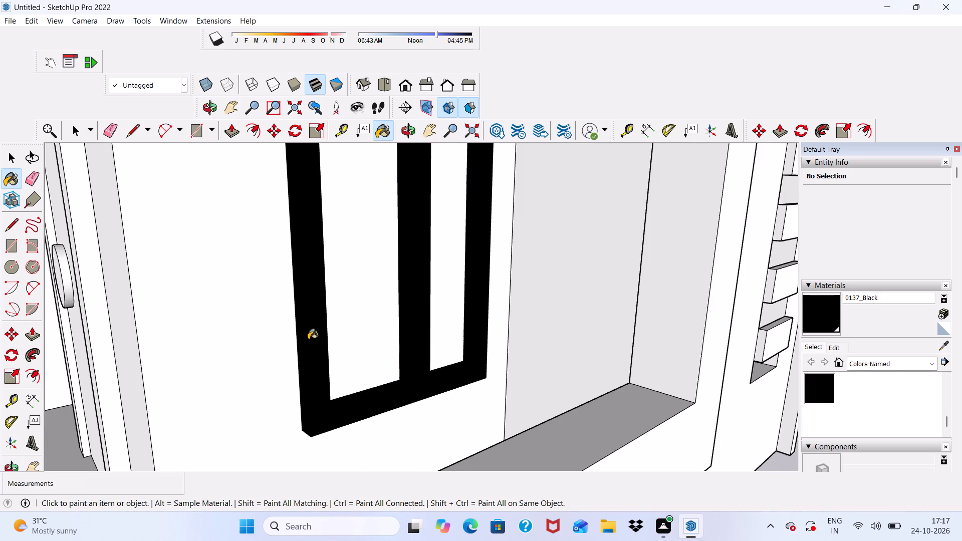
Paint the underside of the balcony's two-pane window frame 0137_Black.
{"action": "scroll", "coordinate": [404, 482], "scroll_direction": "down", "scroll_amount": 1}
{"action": "middle_click_drag", "start_coordinate": [397, 416], "coordinate": [377, 272]}
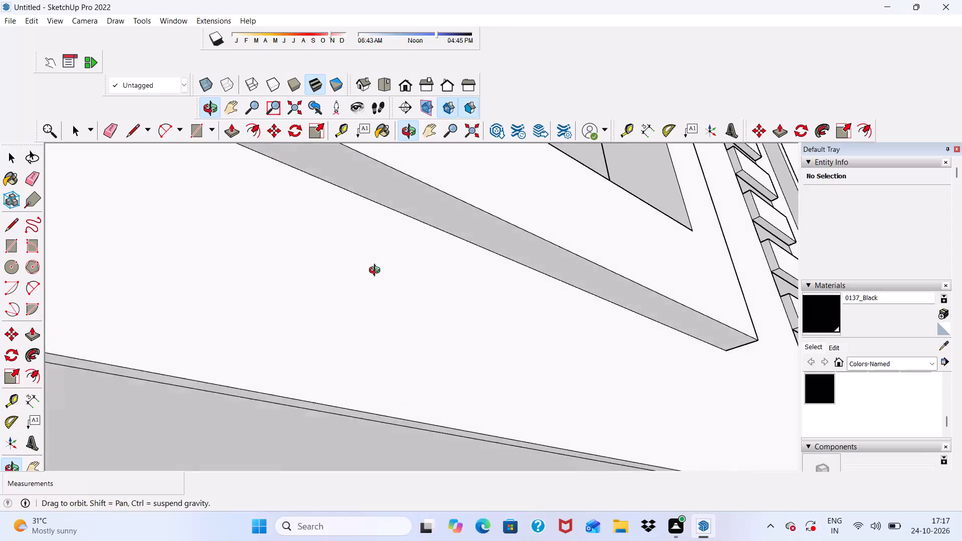
{"action": "middle_click_drag", "start_coordinate": [377, 272], "coordinate": [309, 383]}
{"action": "scroll", "coordinate": [307, 380], "scroll_direction": "up", "scroll_amount": 14}
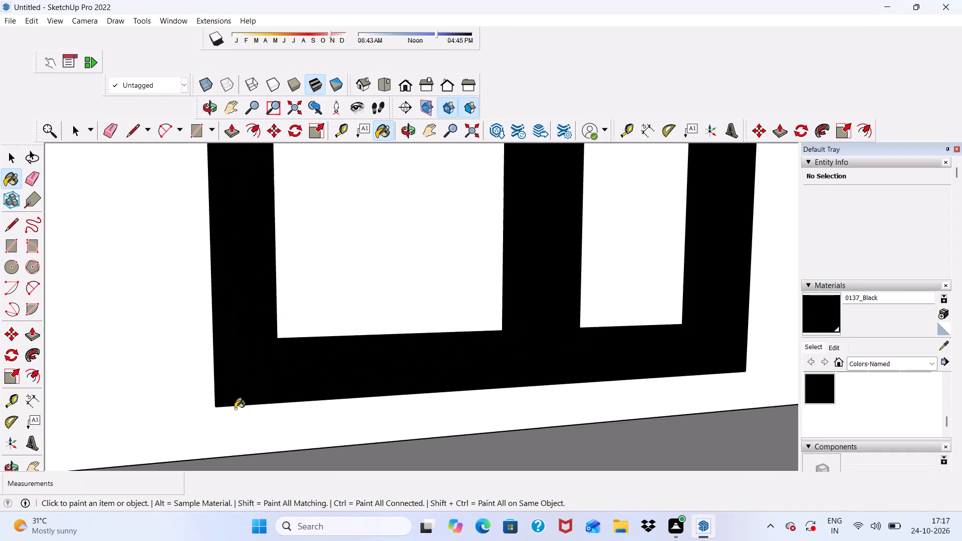
{"action": "scroll", "coordinate": [235, 409], "scroll_direction": "up", "scroll_amount": 3}
{"action": "middle_click_drag", "start_coordinate": [242, 434], "coordinate": [238, 351]}
{"action": "scroll", "coordinate": [238, 351], "scroll_direction": "up", "scroll_amount": 3}
{"action": "left_click", "coordinate": [240, 343]}
{"action": "scroll", "coordinate": [185, 343], "scroll_direction": "down", "scroll_amount": 6}
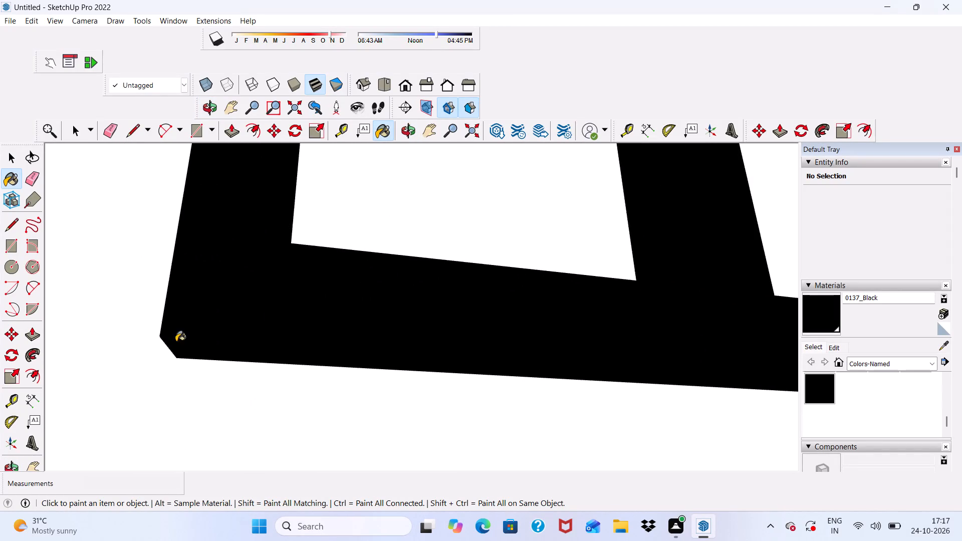
Paint the top inner faces of the balcony window's left and right openings 0137_Black.
{"action": "scroll", "coordinate": [195, 316], "scroll_direction": "down", "scroll_amount": 5}
{"action": "scroll", "coordinate": [346, 359], "scroll_direction": "up", "scroll_amount": 1}
{"action": "scroll", "coordinate": [253, 328], "scroll_direction": "down", "scroll_amount": 5}
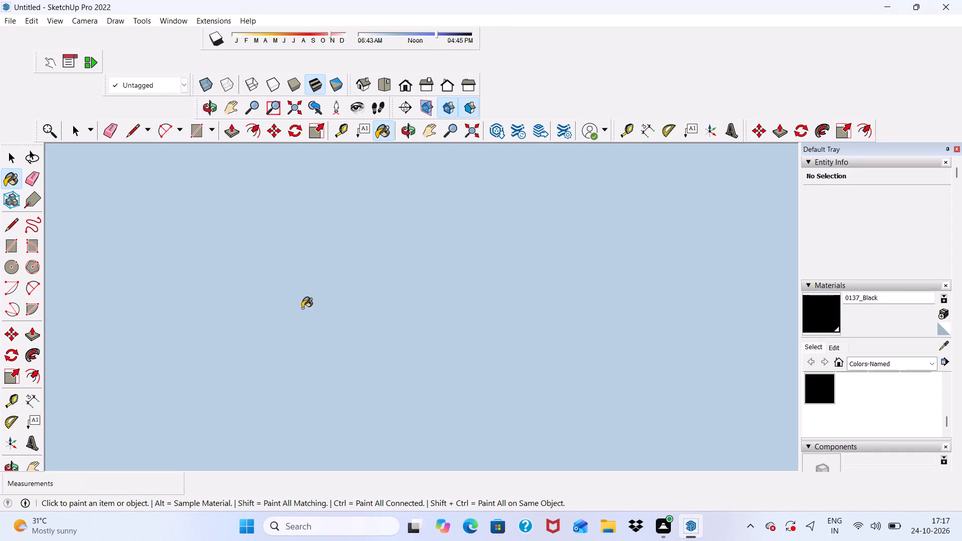
{"action": "left_click", "coordinate": [400, 80]}
{"action": "scroll", "coordinate": [297, 222], "scroll_direction": "down", "scroll_amount": 3}
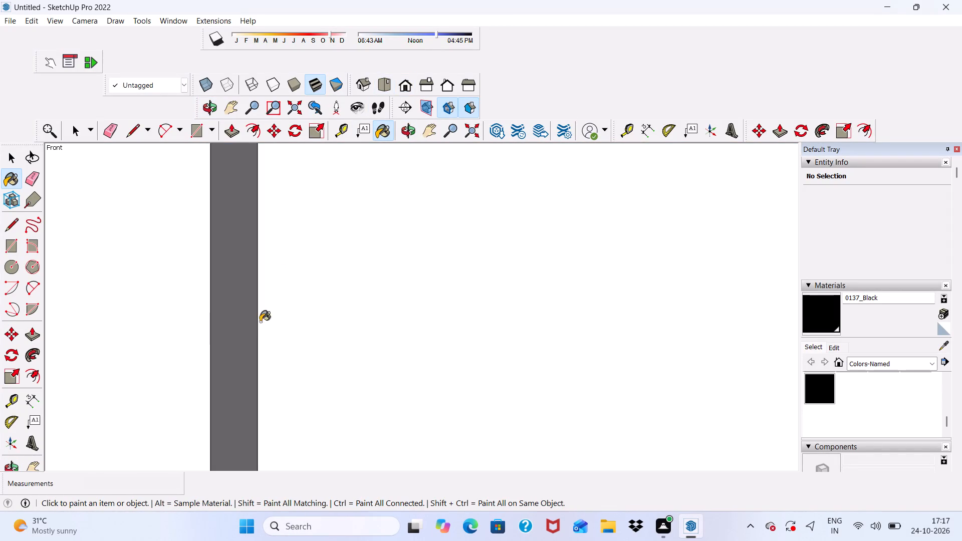
{"action": "scroll", "coordinate": [260, 322], "scroll_direction": "down", "scroll_amount": 2}
{"action": "scroll", "coordinate": [249, 321], "scroll_direction": "down", "scroll_amount": 20}
{"action": "scroll", "coordinate": [249, 321], "scroll_direction": "down", "scroll_amount": 15}
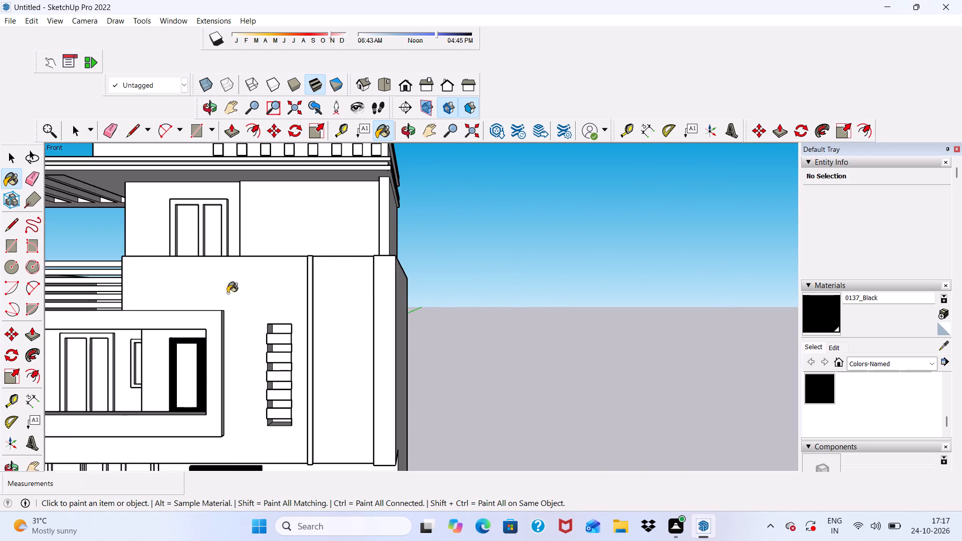
{"action": "scroll", "coordinate": [227, 293], "scroll_direction": "down", "scroll_amount": 4}
{"action": "scroll", "coordinate": [208, 419], "scroll_direction": "up", "scroll_amount": 20}
{"action": "scroll", "coordinate": [332, 262], "scroll_direction": "up", "scroll_amount": 5}
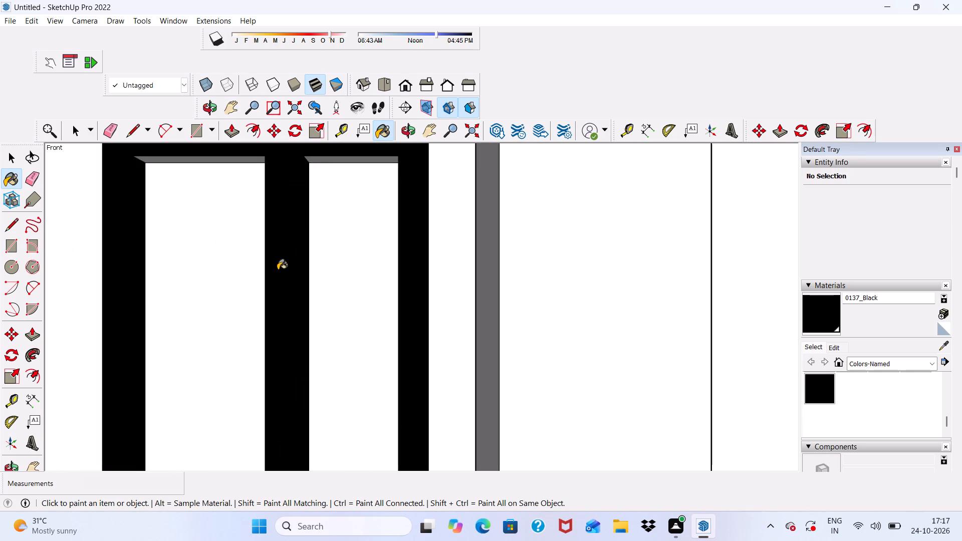
{"action": "scroll", "coordinate": [284, 292], "scroll_direction": "down", "scroll_amount": 1}
{"action": "middle_click_drag", "start_coordinate": [288, 302], "coordinate": [319, 316]}
{"action": "scroll", "coordinate": [295, 313], "scroll_direction": "up", "scroll_amount": 1}
{"action": "scroll", "coordinate": [114, 246], "scroll_direction": "down", "scroll_amount": 5}
{"action": "scroll", "coordinate": [207, 261], "scroll_direction": "down", "scroll_amount": 7}
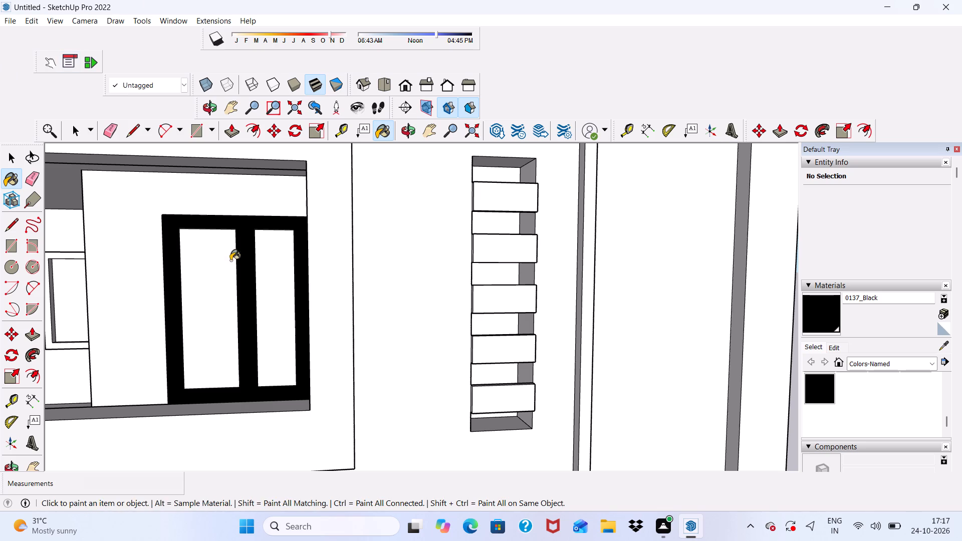
{"action": "scroll", "coordinate": [191, 233], "scroll_direction": "up", "scroll_amount": 3}
{"action": "scroll", "coordinate": [224, 260], "scroll_direction": "up", "scroll_amount": 2}
{"action": "scroll", "coordinate": [224, 260], "scroll_direction": "down", "scroll_amount": 1}
{"action": "middle_click_drag", "start_coordinate": [224, 260], "coordinate": [234, 177]}
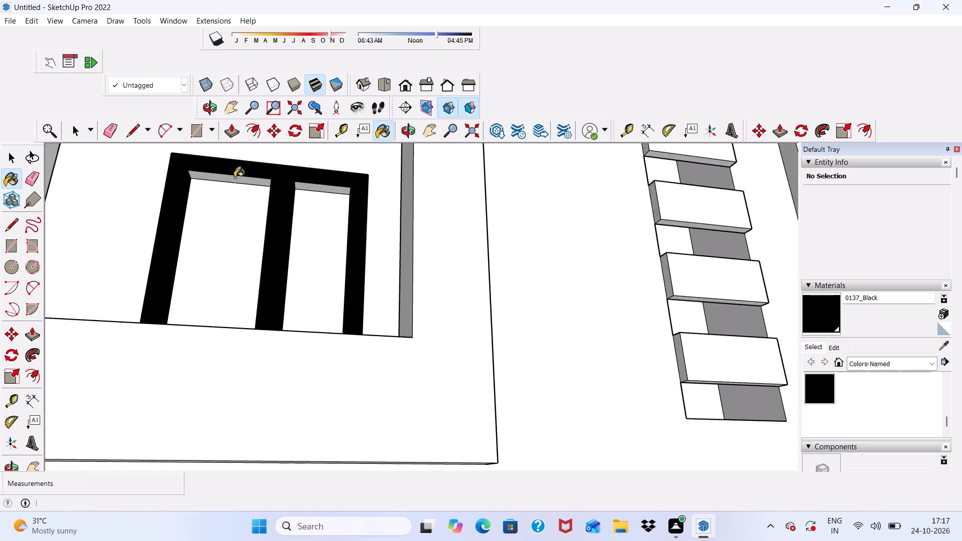
{"action": "scroll", "coordinate": [234, 177], "scroll_direction": "up", "scroll_amount": 9}
{"action": "left_click", "coordinate": [234, 178]}
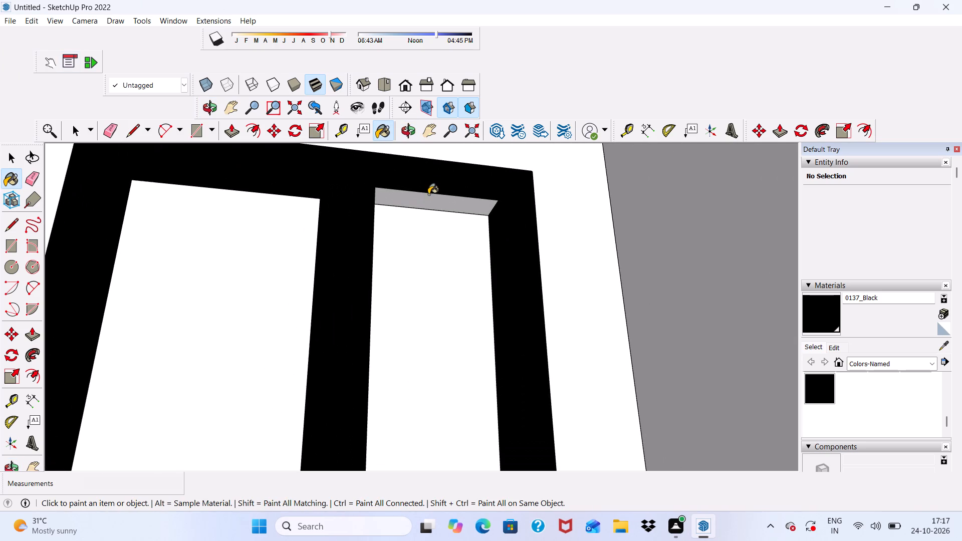
{"action": "left_click", "coordinate": [428, 194]}
Paint the top face and the outer right side face of the balcony's two-pane window frame 0137_Black.
{"action": "scroll", "coordinate": [421, 200], "scroll_direction": "down", "scroll_amount": 3}
{"action": "middle_click_drag", "start_coordinate": [424, 221], "coordinate": [417, 334]}
{"action": "scroll", "coordinate": [356, 290], "scroll_direction": "up", "scroll_amount": 4}
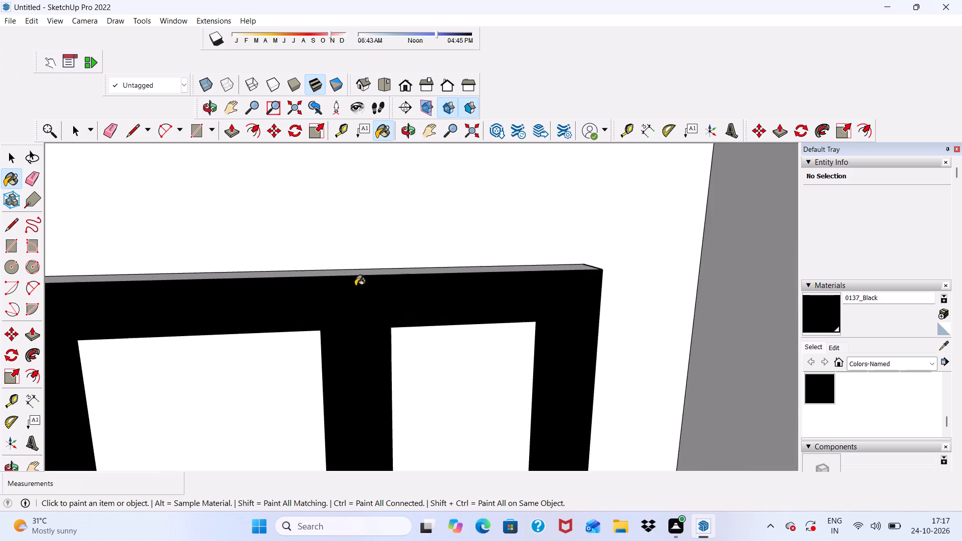
{"action": "scroll", "coordinate": [355, 286], "scroll_direction": "up", "scroll_amount": 6}
{"action": "left_click", "coordinate": [361, 277]}
{"action": "scroll", "coordinate": [367, 281], "scroll_direction": "down", "scroll_amount": 3}
{"action": "middle_click_drag", "start_coordinate": [475, 327], "coordinate": [271, 303]}
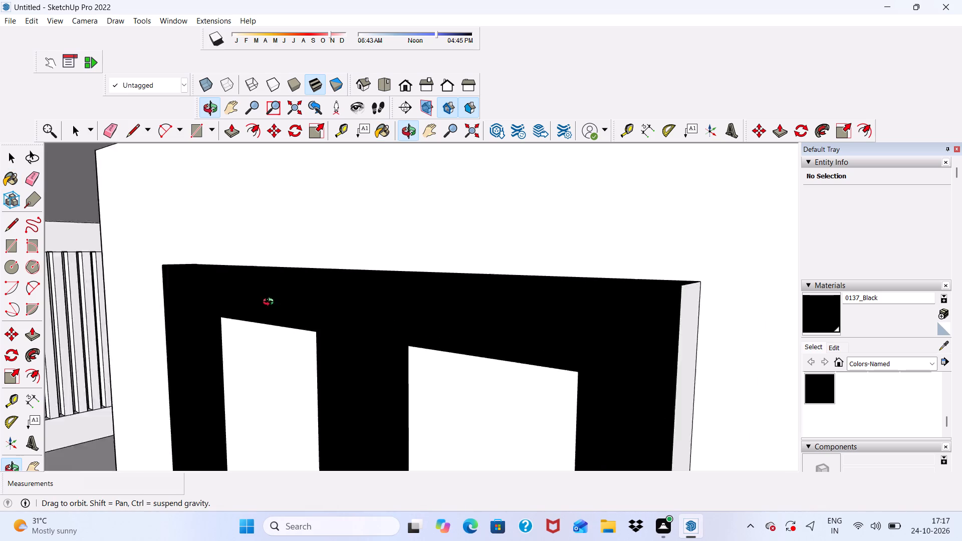
{"action": "middle_click_drag", "start_coordinate": [271, 303], "coordinate": [279, 311]}
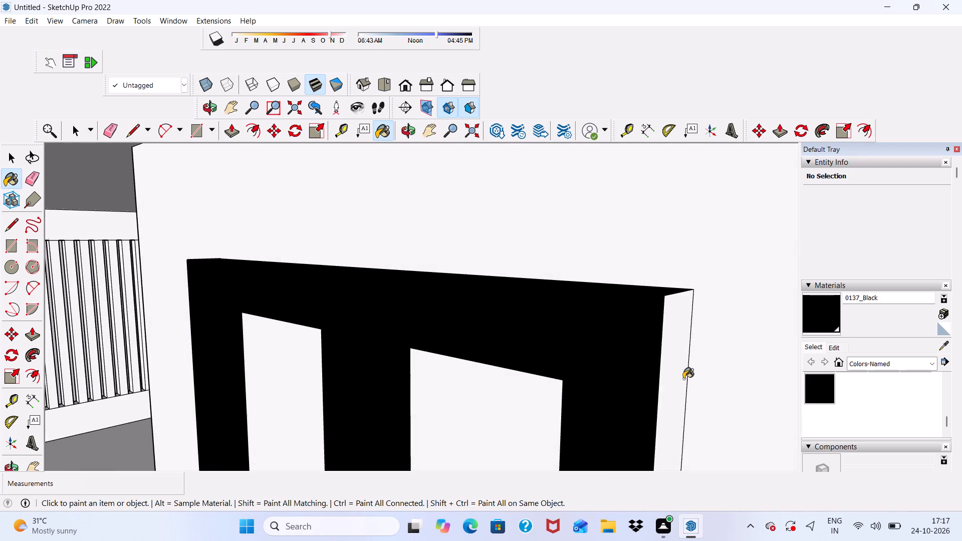
{"action": "left_click", "coordinate": [682, 377]}
Paint the front face of the two-pane window frame on the top floor, above the balcony, 0137_Black.
{"action": "scroll", "coordinate": [438, 329], "scroll_direction": "down", "scroll_amount": 6}
{"action": "middle_click_drag", "start_coordinate": [431, 340], "coordinate": [470, 323]}
{"action": "scroll", "coordinate": [470, 323], "scroll_direction": "up", "scroll_amount": 1}
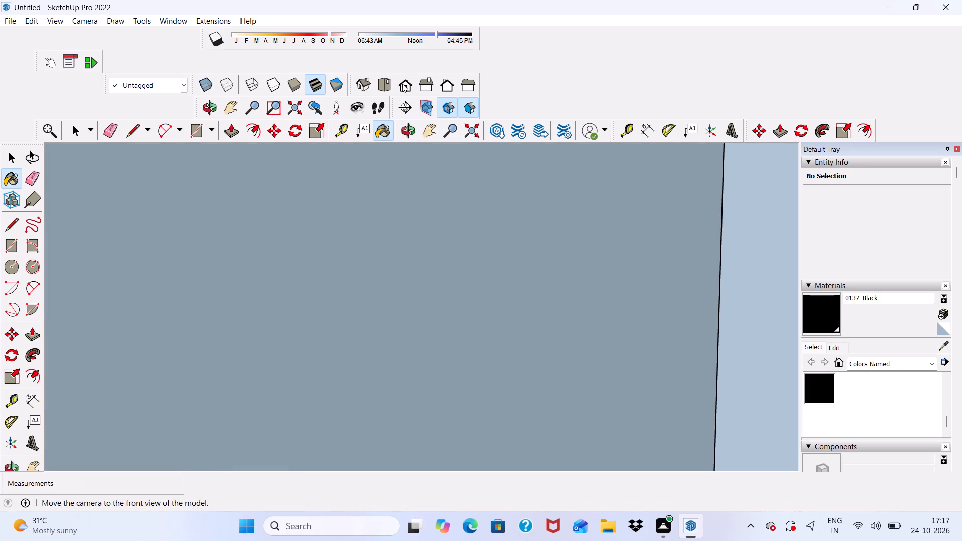
{"action": "left_click", "coordinate": [404, 83]}
{"action": "scroll", "coordinate": [430, 206], "scroll_direction": "down", "scroll_amount": 16}
{"action": "scroll", "coordinate": [532, 280], "scroll_direction": "up", "scroll_amount": 11}
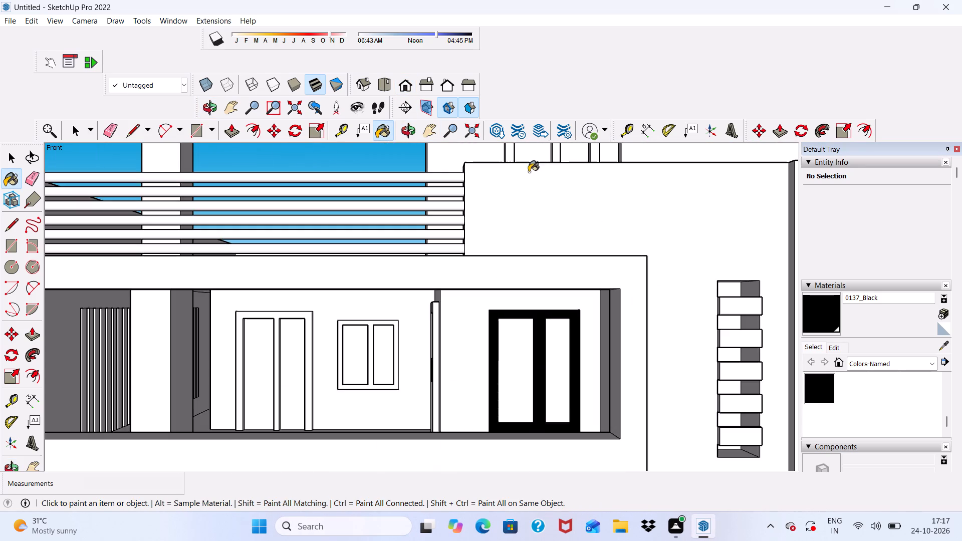
{"action": "middle_click_drag", "start_coordinate": [526, 182], "coordinate": [511, 219]}
{"action": "scroll", "coordinate": [486, 374], "scroll_direction": "up", "scroll_amount": 13}
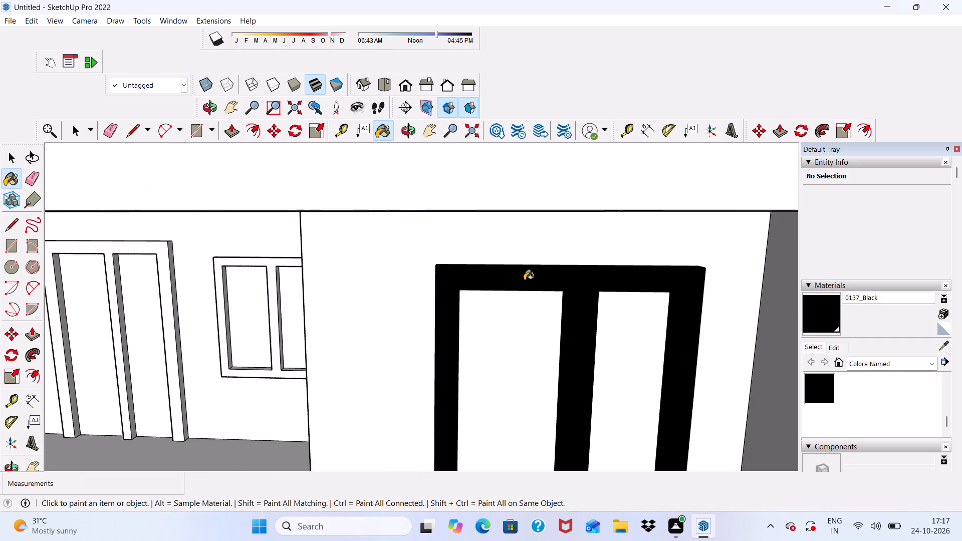
{"action": "scroll", "coordinate": [524, 281], "scroll_direction": "up", "scroll_amount": 3}
{"action": "middle_click_drag", "start_coordinate": [524, 281], "coordinate": [426, 159]}
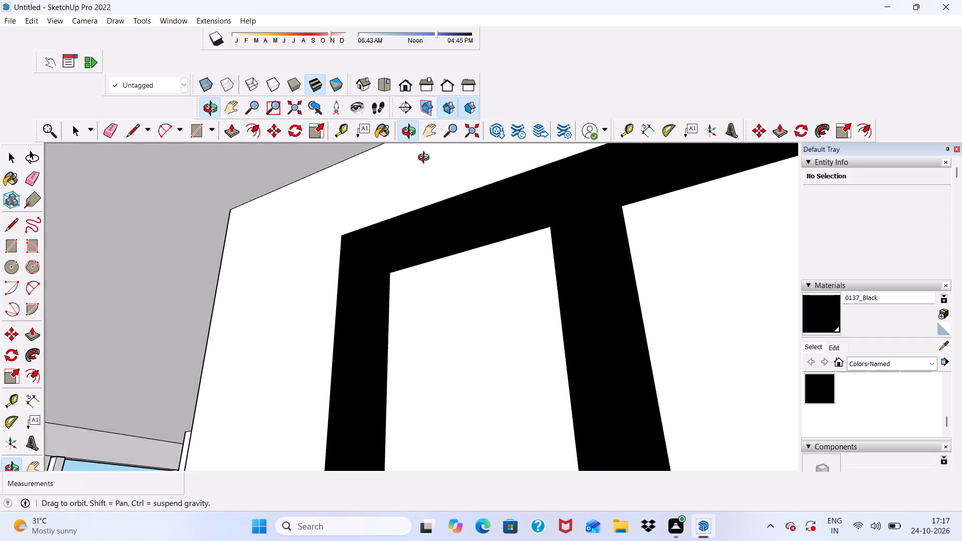
{"action": "middle_click_drag", "start_coordinate": [426, 159], "coordinate": [428, 206]}
{"action": "scroll", "coordinate": [430, 207], "scroll_direction": "up", "scroll_amount": 1}
{"action": "scroll", "coordinate": [426, 214], "scroll_direction": "down", "scroll_amount": 20}
{"action": "scroll", "coordinate": [426, 214], "scroll_direction": "down", "scroll_amount": 9}
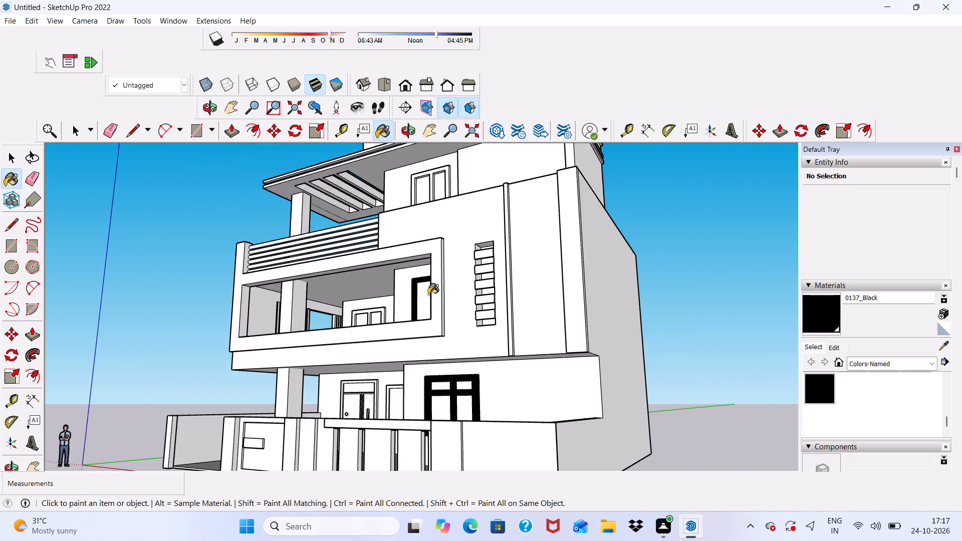
{"action": "scroll", "coordinate": [428, 295], "scroll_direction": "down", "scroll_amount": 5}
{"action": "scroll", "coordinate": [431, 274], "scroll_direction": "up", "scroll_amount": 20}
{"action": "scroll", "coordinate": [431, 274], "scroll_direction": "up", "scroll_amount": 5}
{"action": "left_click", "coordinate": [432, 225]}
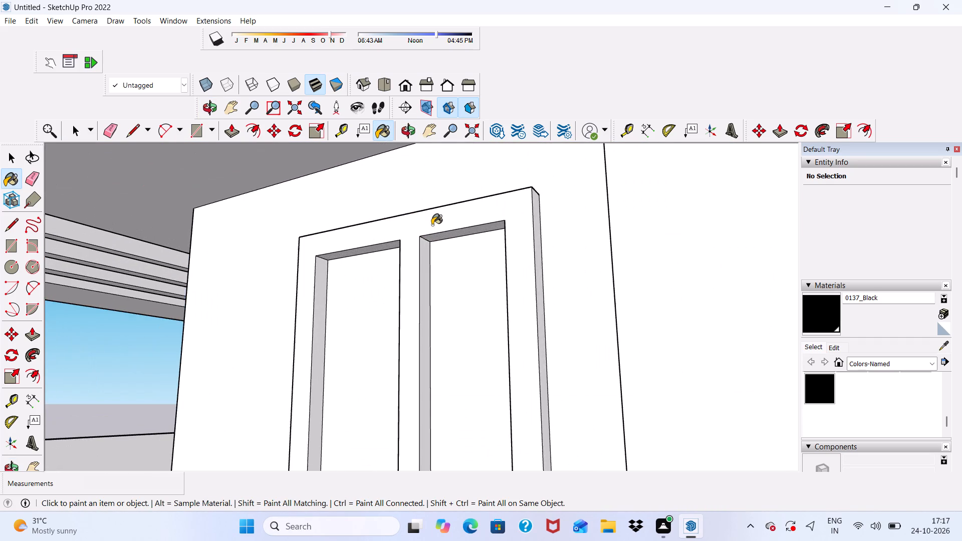
Paint the top-floor window's left inner face, the mullion's right side and both openings' bottom inner faces 0137_Black.
{"action": "scroll", "coordinate": [432, 225], "scroll_direction": "down", "scroll_amount": 5}
{"action": "middle_click_drag", "start_coordinate": [459, 290], "coordinate": [420, 364]}
{"action": "scroll", "coordinate": [407, 406], "scroll_direction": "up", "scroll_amount": 8}
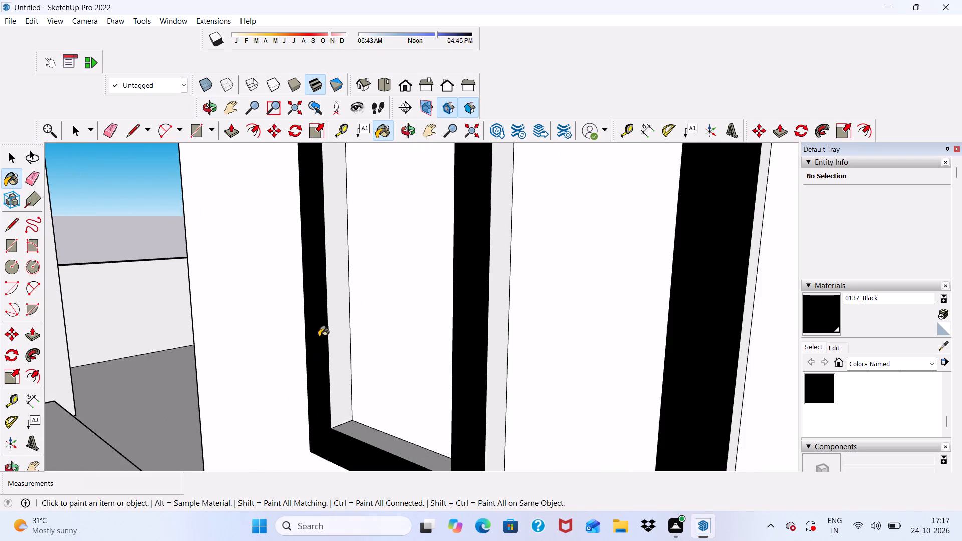
{"action": "scroll", "coordinate": [319, 337], "scroll_direction": "up", "scroll_amount": 7}
{"action": "left_click", "coordinate": [325, 295]}
{"action": "scroll", "coordinate": [330, 291], "scroll_direction": "down", "scroll_amount": 10}
{"action": "scroll", "coordinate": [478, 396], "scroll_direction": "up", "scroll_amount": 5}
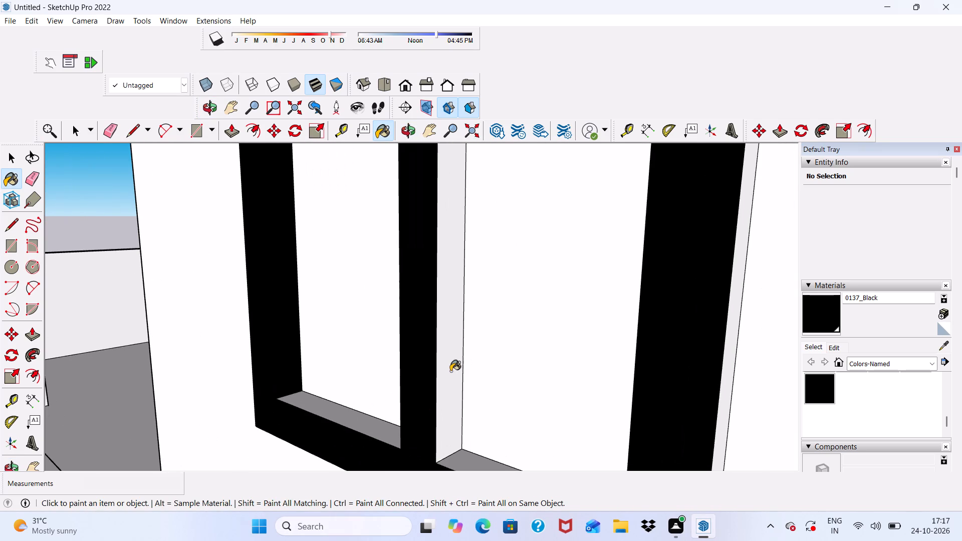
{"action": "left_click", "coordinate": [450, 371]}
{"action": "scroll", "coordinate": [395, 404], "scroll_direction": "up", "scroll_amount": 3}
{"action": "left_click", "coordinate": [365, 433]}
{"action": "scroll", "coordinate": [416, 287], "scroll_direction": "down", "scroll_amount": 6}
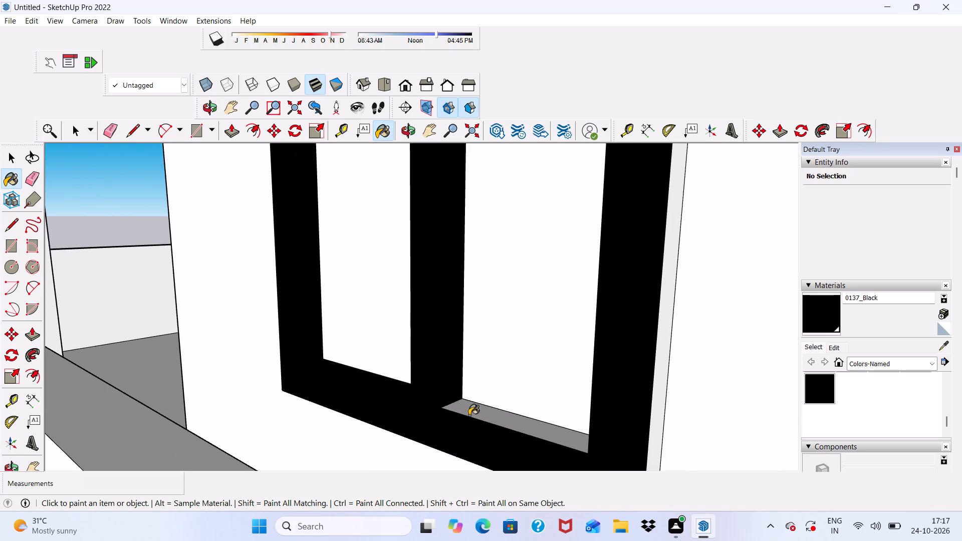
{"action": "left_click", "coordinate": [469, 415]}
Paint the left side of the top-floor window's mullion and the right opening's right inner face 0137_Black.
{"action": "scroll", "coordinate": [471, 403], "scroll_direction": "down", "scroll_amount": 3}
{"action": "middle_click_drag", "start_coordinate": [473, 403], "coordinate": [625, 378]}
{"action": "scroll", "coordinate": [559, 357], "scroll_direction": "up", "scroll_amount": 8}
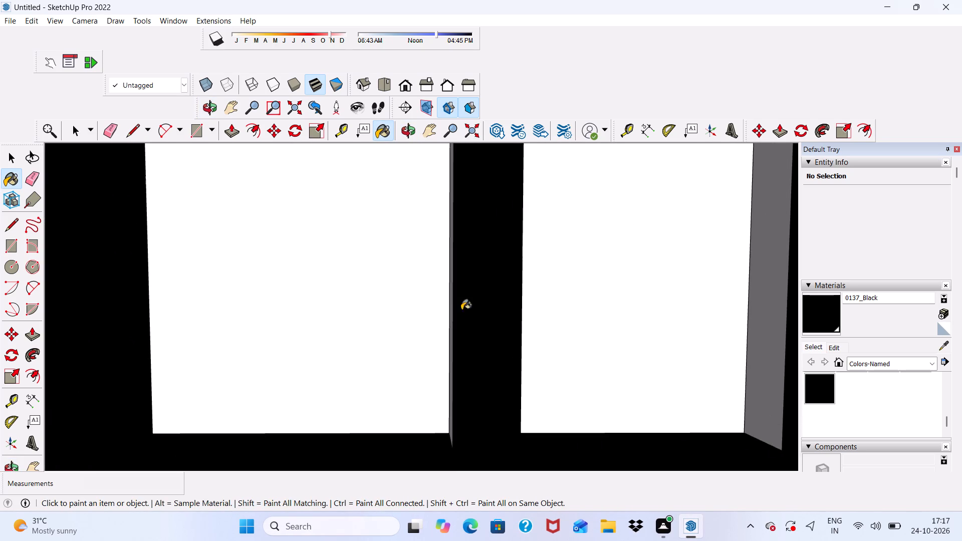
{"action": "scroll", "coordinate": [452, 304], "scroll_direction": "up", "scroll_amount": 10}
{"action": "left_click", "coordinate": [452, 300]}
{"action": "scroll", "coordinate": [442, 302], "scroll_direction": "down", "scroll_amount": 11}
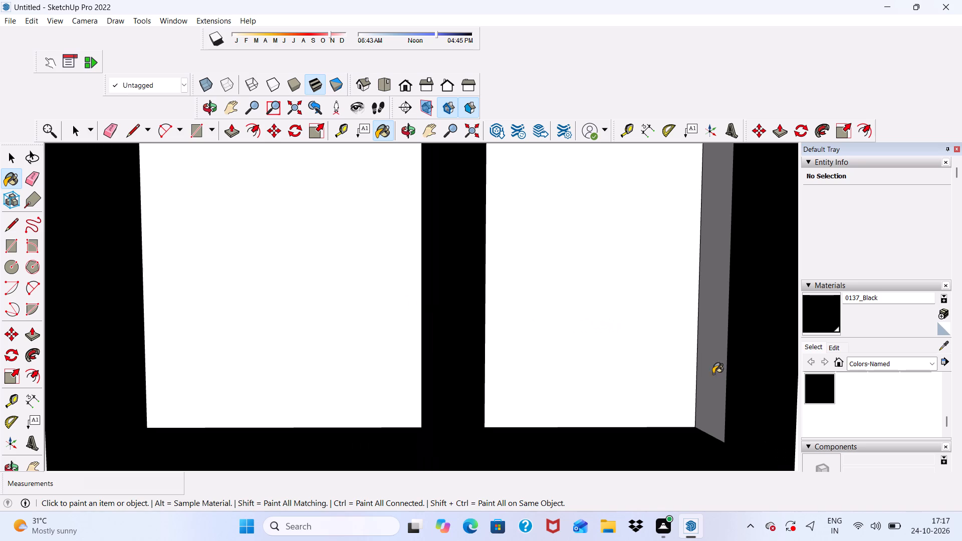
{"action": "left_click", "coordinate": [711, 380]}
Paint the outer right side face of the top-floor window frame 0137_Black.
{"action": "scroll", "coordinate": [492, 336], "scroll_direction": "down", "scroll_amount": 10}
{"action": "middle_click_drag", "start_coordinate": [484, 319], "coordinate": [367, 376]}
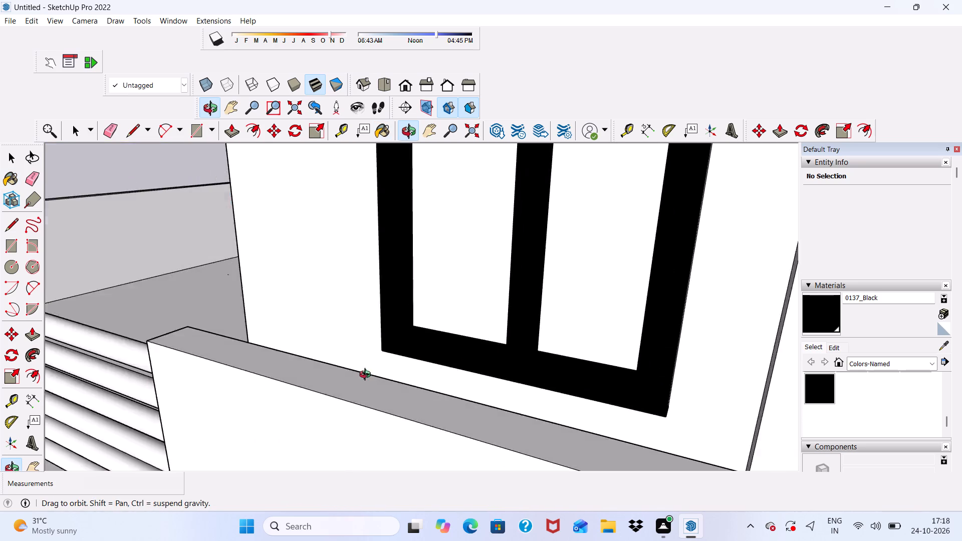
{"action": "middle_click_drag", "start_coordinate": [367, 376], "coordinate": [288, 374]}
{"action": "scroll", "coordinate": [304, 314], "scroll_direction": "up", "scroll_amount": 1}
{"action": "scroll", "coordinate": [312, 303], "scroll_direction": "down", "scroll_amount": 5}
{"action": "scroll", "coordinate": [417, 281], "scroll_direction": "up", "scroll_amount": 5}
{"action": "scroll", "coordinate": [498, 268], "scroll_direction": "up", "scroll_amount": 3}
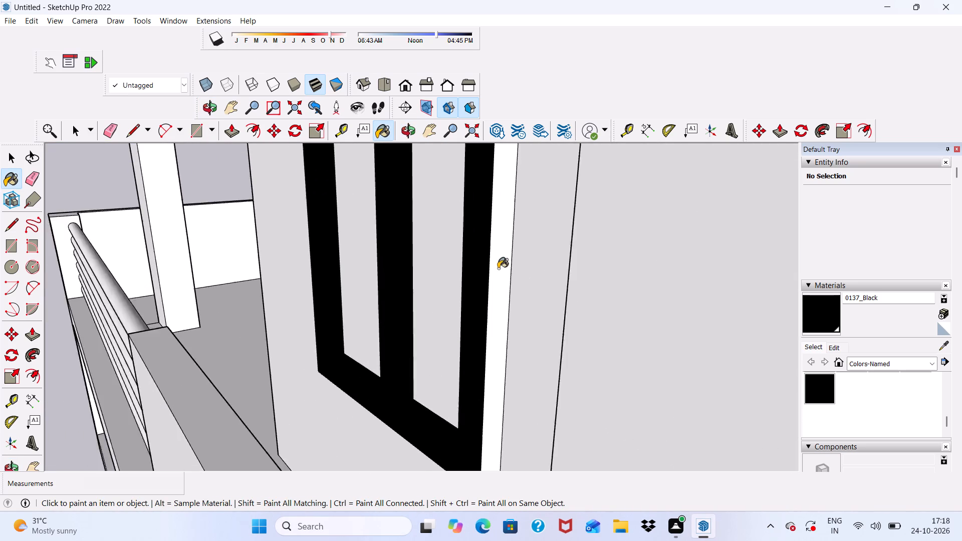
{"action": "scroll", "coordinate": [498, 268], "scroll_direction": "up", "scroll_amount": 1}
{"action": "left_click", "coordinate": [499, 268]}
Paint the top face and the outer left side face of the top-floor window frame 0137_Black.
{"action": "scroll", "coordinate": [479, 269], "scroll_direction": "down", "scroll_amount": 5}
{"action": "scroll", "coordinate": [430, 285], "scroll_direction": "down", "scroll_amount": 11}
{"action": "scroll", "coordinate": [436, 198], "scroll_direction": "up", "scroll_amount": 8}
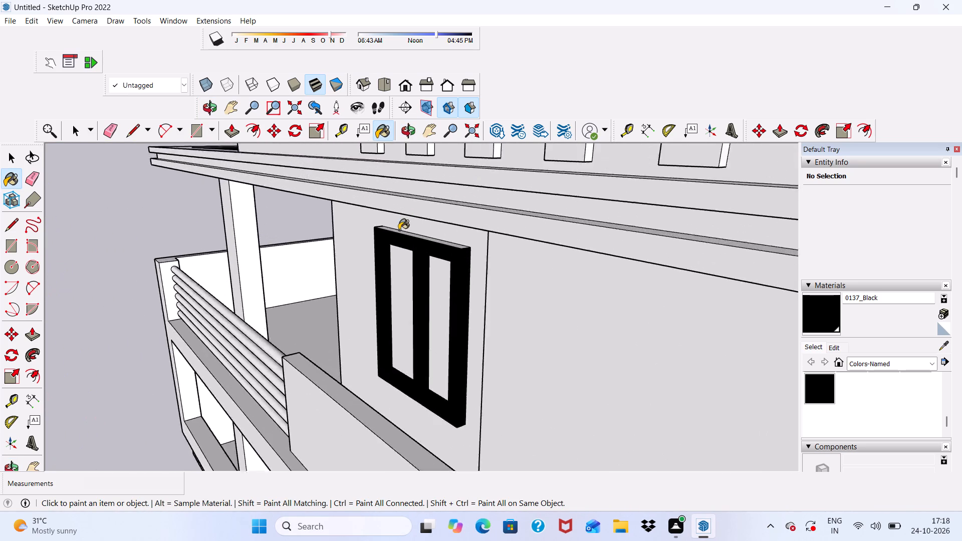
{"action": "scroll", "coordinate": [399, 230], "scroll_direction": "up", "scroll_amount": 17}
{"action": "left_click", "coordinate": [378, 246]}
{"action": "scroll", "coordinate": [364, 251], "scroll_direction": "down", "scroll_amount": 6}
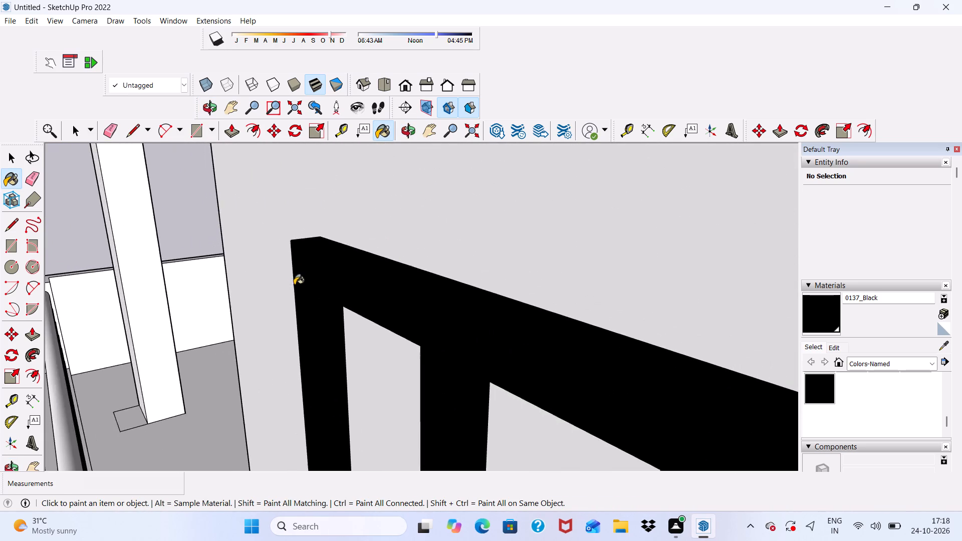
{"action": "middle_click_drag", "start_coordinate": [296, 285], "coordinate": [679, 239]}
{"action": "left_click", "coordinate": [176, 318]}
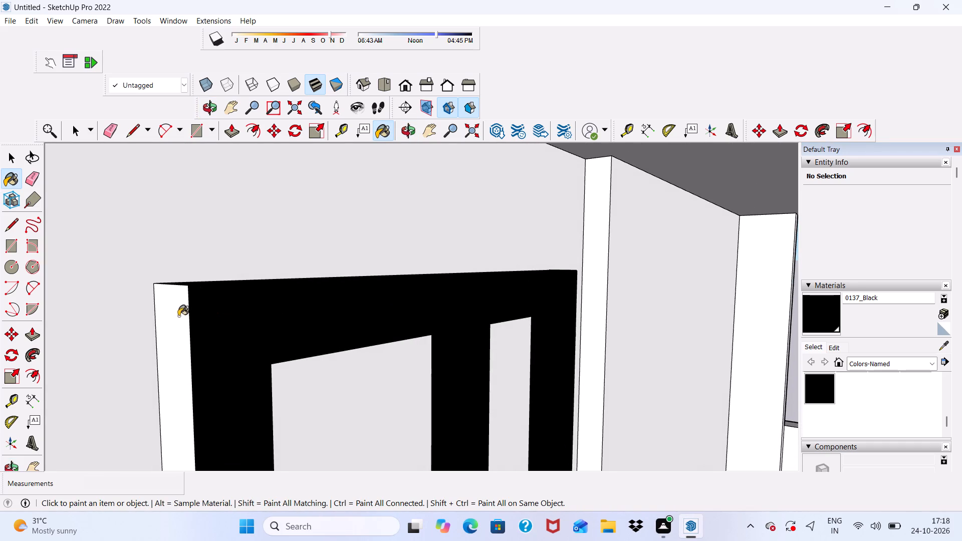
Paint the top inner faces of both openings in the top-floor window frame 0137_Black.
{"action": "scroll", "coordinate": [187, 287], "scroll_direction": "down", "scroll_amount": 6}
{"action": "scroll", "coordinate": [228, 254], "scroll_direction": "down", "scroll_amount": 13}
{"action": "middle_click_drag", "start_coordinate": [439, 379], "coordinate": [452, 336]}
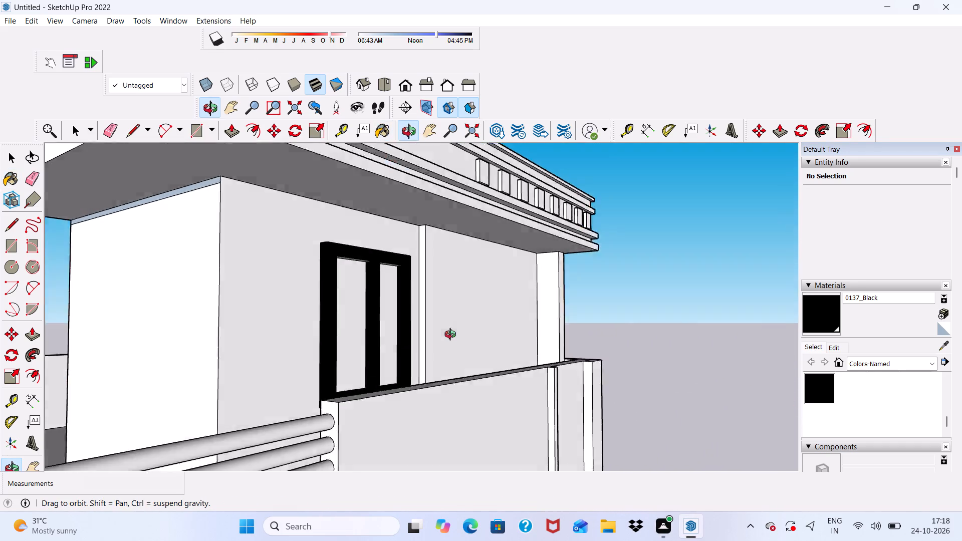
{"action": "middle_click_drag", "start_coordinate": [452, 336], "coordinate": [463, 352]}
{"action": "scroll", "coordinate": [463, 352], "scroll_direction": "up", "scroll_amount": 4}
{"action": "scroll", "coordinate": [126, 445], "scroll_direction": "up", "scroll_amount": 10}
{"action": "scroll", "coordinate": [386, 450], "scroll_direction": "down", "scroll_amount": 1}
{"action": "middle_click_drag", "start_coordinate": [387, 462], "coordinate": [403, 472]}
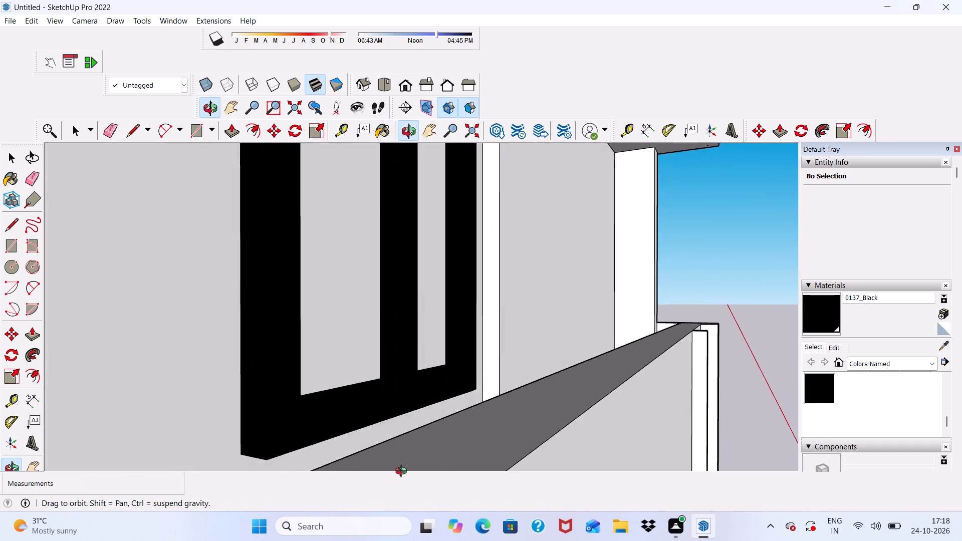
{"action": "middle_click_drag", "start_coordinate": [403, 472], "coordinate": [382, 359]}
{"action": "scroll", "coordinate": [375, 246], "scroll_direction": "up", "scroll_amount": 4}
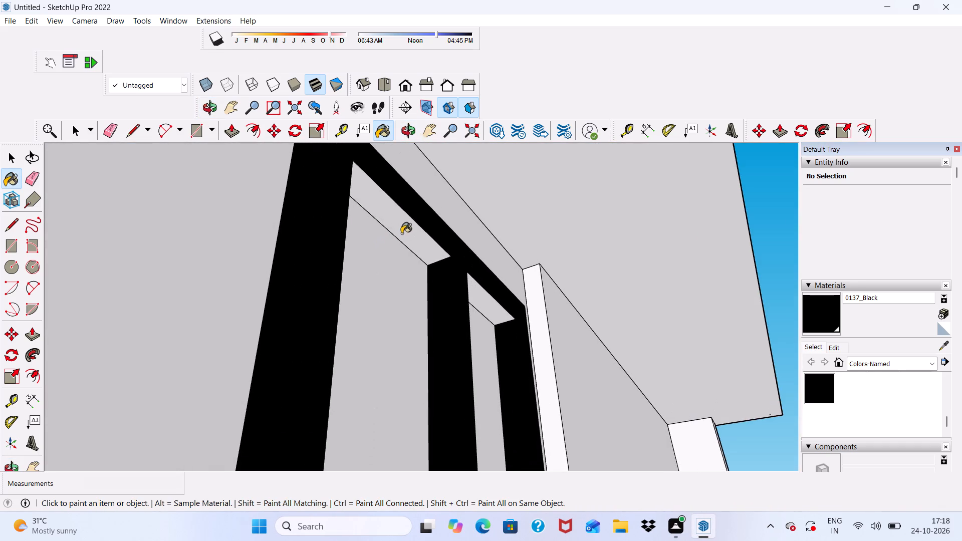
{"action": "left_click", "coordinate": [402, 231]}
{"action": "left_click", "coordinate": [492, 310]}
Paint the underside of the top-floor window frame 0137_Black.
{"action": "scroll", "coordinate": [470, 308], "scroll_direction": "down", "scroll_amount": 5}
{"action": "middle_click_drag", "start_coordinate": [438, 326], "coordinate": [439, 328]}
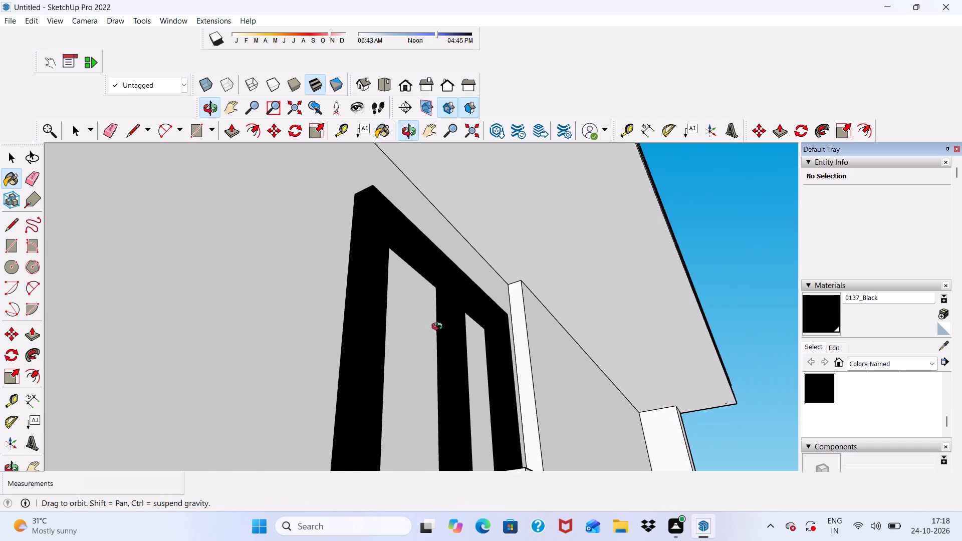
{"action": "middle_click_drag", "start_coordinate": [439, 328], "coordinate": [440, 398]}
{"action": "scroll", "coordinate": [414, 287], "scroll_direction": "down", "scroll_amount": 11}
{"action": "scroll", "coordinate": [468, 370], "scroll_direction": "up", "scroll_amount": 3}
{"action": "scroll", "coordinate": [256, 405], "scroll_direction": "up", "scroll_amount": 4}
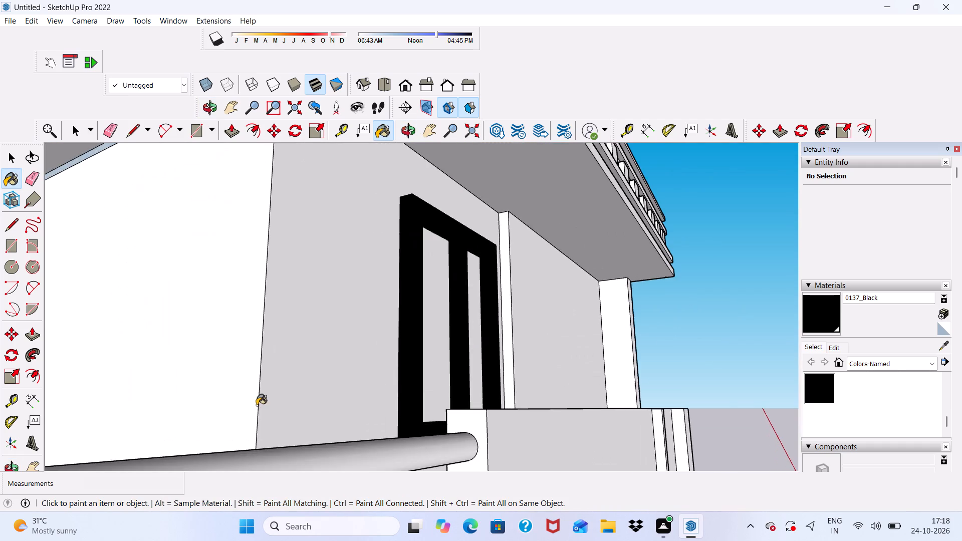
{"action": "scroll", "coordinate": [257, 405], "scroll_direction": "up", "scroll_amount": 1}
{"action": "scroll", "coordinate": [334, 419], "scroll_direction": "up", "scroll_amount": 2}
{"action": "middle_click_drag", "start_coordinate": [336, 420], "coordinate": [399, 461]}
{"action": "scroll", "coordinate": [363, 472], "scroll_direction": "down", "scroll_amount": 1}
{"action": "scroll", "coordinate": [434, 444], "scroll_direction": "up", "scroll_amount": 14}
{"action": "middle_click_drag", "start_coordinate": [435, 458], "coordinate": [435, 361]}
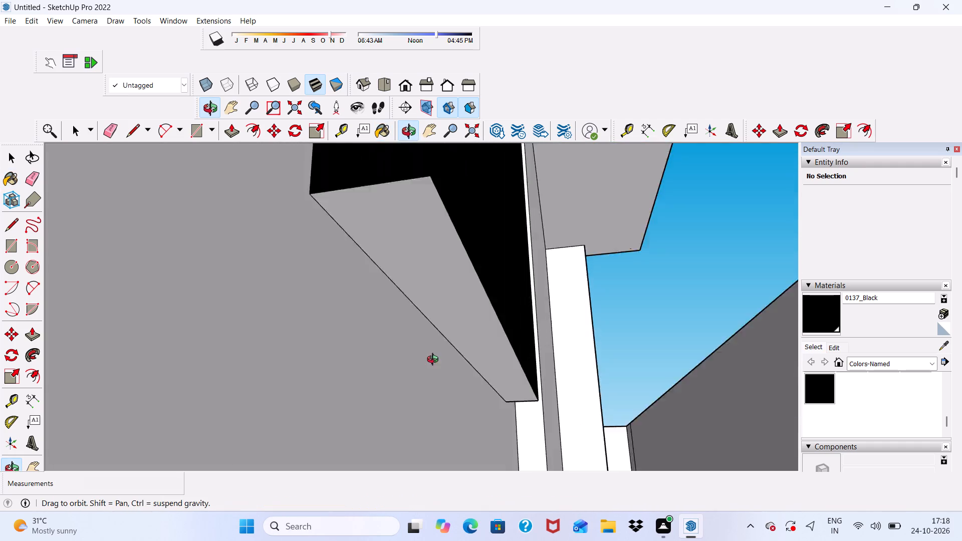
{"action": "middle_click_drag", "start_coordinate": [435, 361], "coordinate": [435, 358]}
{"action": "left_click", "coordinate": [466, 307]}
Paint the front face of the small two-pane window frame on the wall behind the balcony 0137_Black.
{"action": "scroll", "coordinate": [433, 331], "scroll_direction": "down", "scroll_amount": 9}
{"action": "middle_click_drag", "start_coordinate": [455, 367], "coordinate": [412, 412]}
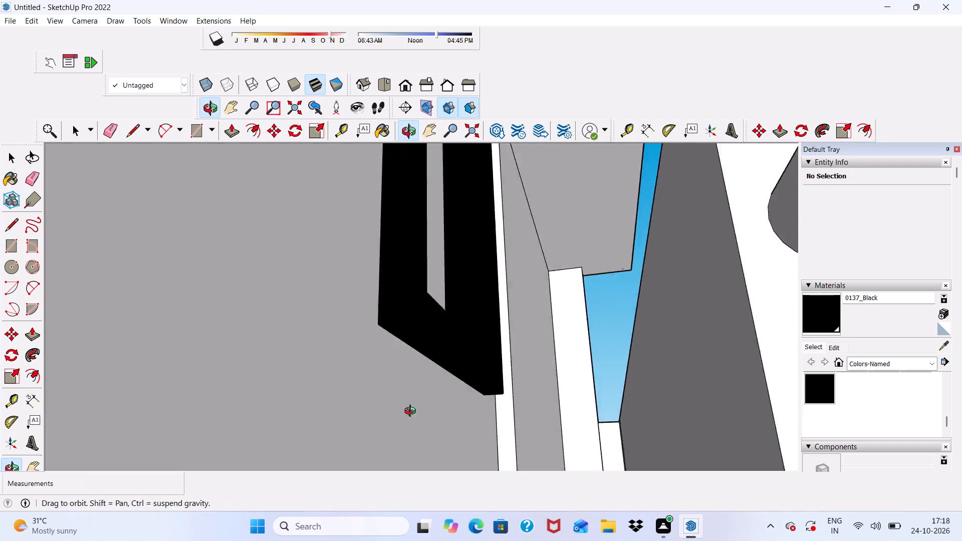
{"action": "middle_click_drag", "start_coordinate": [412, 412], "coordinate": [327, 426]}
{"action": "scroll", "coordinate": [309, 408], "scroll_direction": "up", "scroll_amount": 1}
{"action": "scroll", "coordinate": [297, 392], "scroll_direction": "down", "scroll_amount": 12}
{"action": "scroll", "coordinate": [444, 369], "scroll_direction": "down", "scroll_amount": 14}
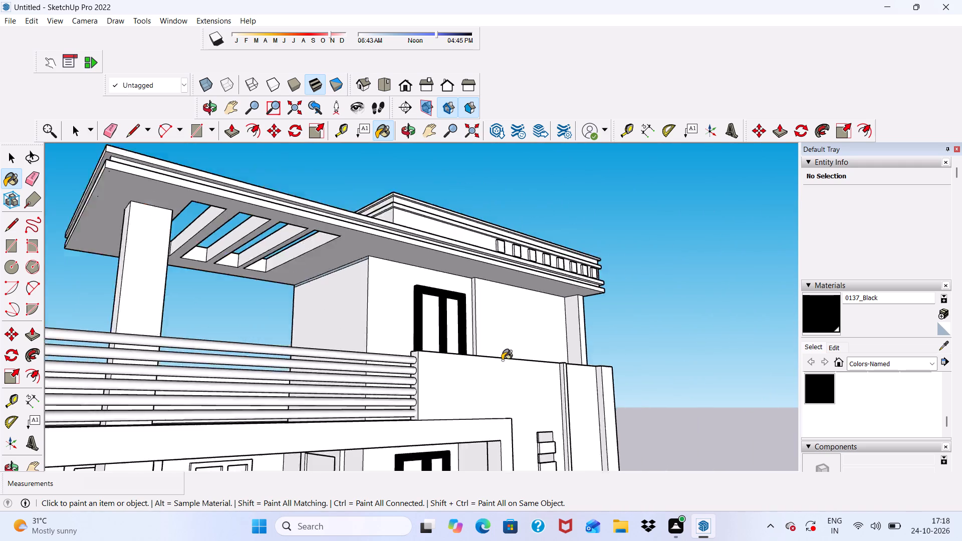
{"action": "scroll", "coordinate": [502, 360], "scroll_direction": "down", "scroll_amount": 8}
{"action": "middle_click_drag", "start_coordinate": [489, 368], "coordinate": [310, 408]}
{"action": "scroll", "coordinate": [432, 412], "scroll_direction": "down", "scroll_amount": 1}
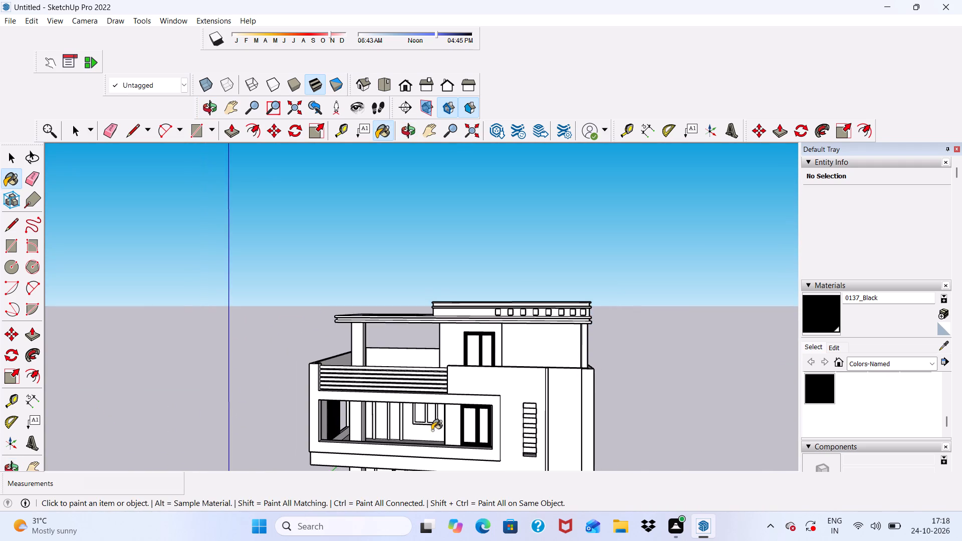
{"action": "scroll", "coordinate": [404, 445], "scroll_direction": "up", "scroll_amount": 20}
{"action": "scroll", "coordinate": [404, 445], "scroll_direction": "up", "scroll_amount": 3}
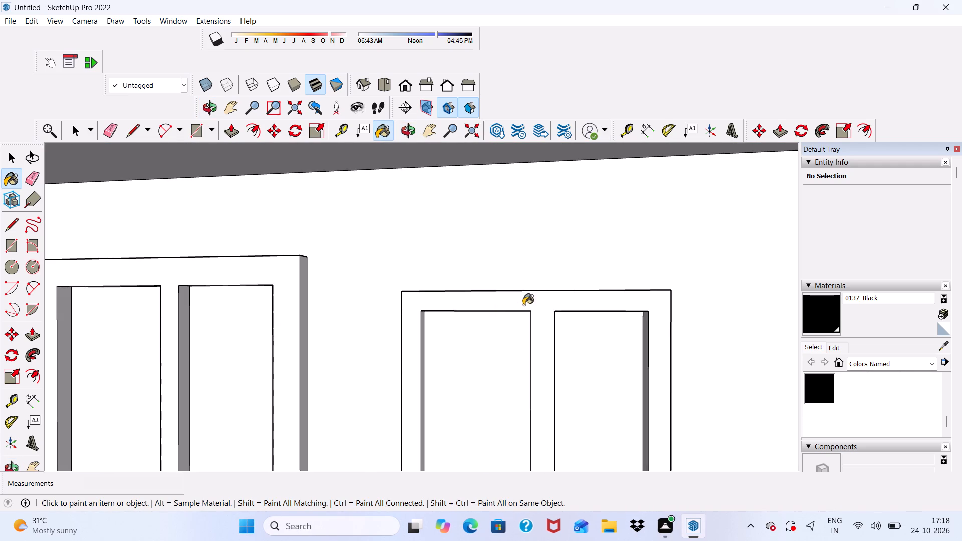
{"action": "left_click", "coordinate": [525, 305]}
Paint the small balcony window's right opening's right inner face and the left side of its mullion 0137_Black.
{"action": "scroll", "coordinate": [433, 327], "scroll_direction": "down", "scroll_amount": 9}
{"action": "middle_click_drag", "start_coordinate": [462, 417], "coordinate": [377, 401]}
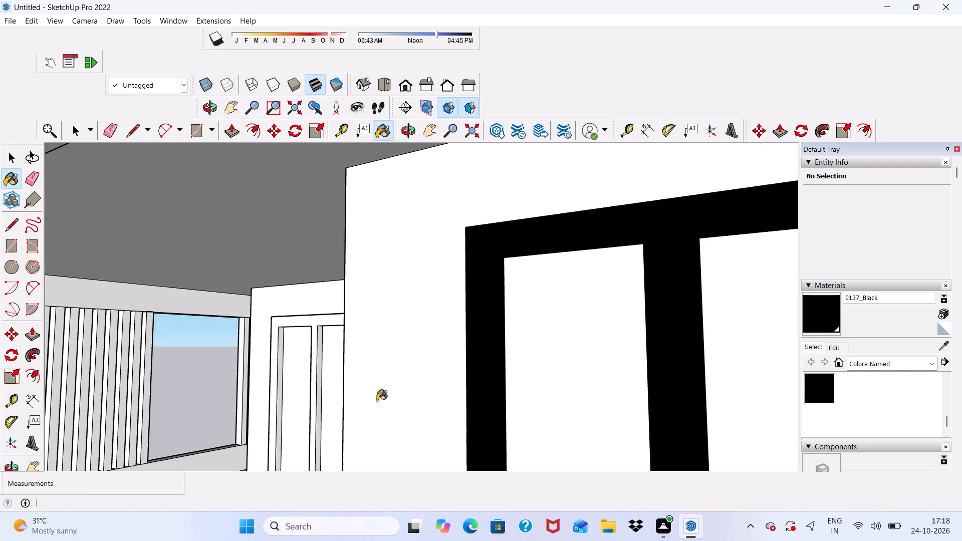
{"action": "scroll", "coordinate": [377, 401], "scroll_direction": "up", "scroll_amount": 2}
{"action": "scroll", "coordinate": [354, 397], "scroll_direction": "down", "scroll_amount": 7}
{"action": "scroll", "coordinate": [338, 396], "scroll_direction": "up", "scroll_amount": 1}
{"action": "scroll", "coordinate": [325, 395], "scroll_direction": "down", "scroll_amount": 4}
{"action": "scroll", "coordinate": [238, 395], "scroll_direction": "up", "scroll_amount": 5}
{"action": "scroll", "coordinate": [257, 340], "scroll_direction": "up", "scroll_amount": 6}
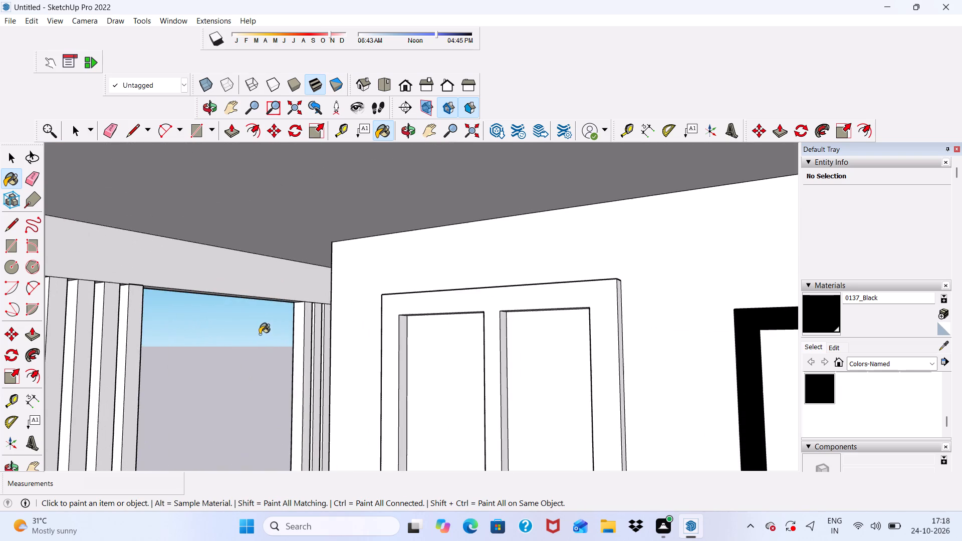
{"action": "scroll", "coordinate": [518, 312], "scroll_direction": "up", "scroll_amount": 5}
{"action": "scroll", "coordinate": [423, 319], "scroll_direction": "down", "scroll_amount": 10}
{"action": "scroll", "coordinate": [282, 344], "scroll_direction": "up", "scroll_amount": 4}
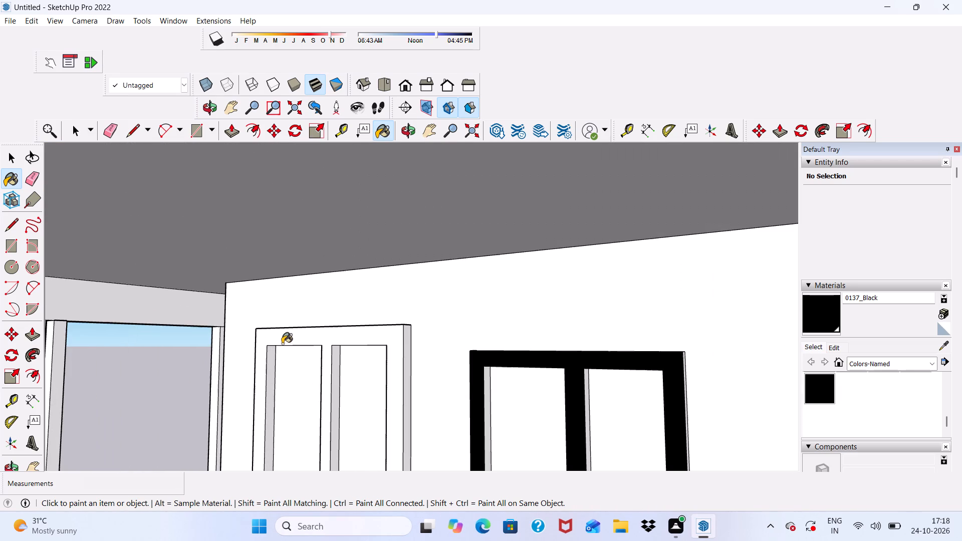
{"action": "scroll", "coordinate": [282, 344], "scroll_direction": "up", "scroll_amount": 5}
{"action": "scroll", "coordinate": [282, 344], "scroll_direction": "down", "scroll_amount": 1}
{"action": "scroll", "coordinate": [298, 337], "scroll_direction": "up", "scroll_amount": 1}
{"action": "scroll", "coordinate": [306, 332], "scroll_direction": "down", "scroll_amount": 4}
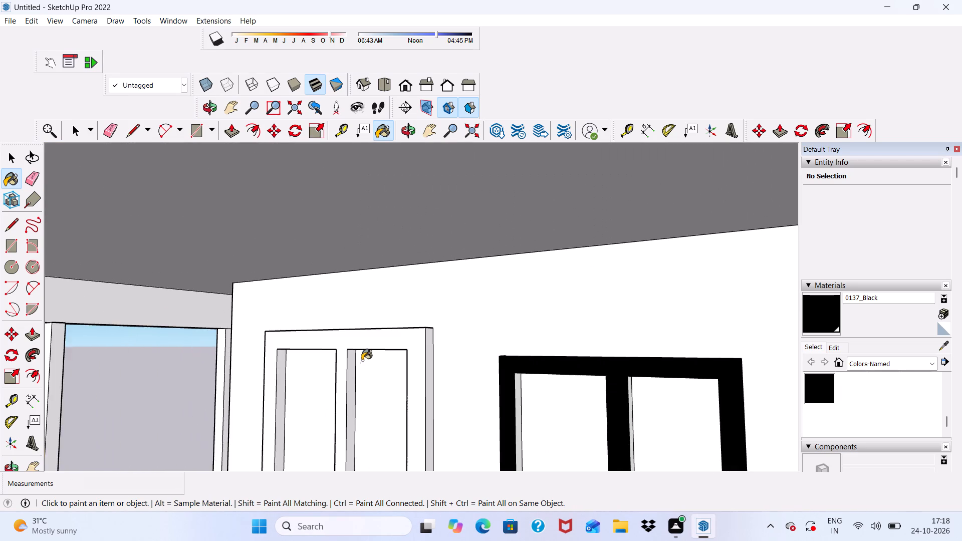
{"action": "scroll", "coordinate": [362, 360], "scroll_direction": "down", "scroll_amount": 3}
{"action": "middle_click_drag", "start_coordinate": [375, 378], "coordinate": [533, 385]}
{"action": "scroll", "coordinate": [497, 335], "scroll_direction": "up", "scroll_amount": 1}
{"action": "scroll", "coordinate": [362, 268], "scroll_direction": "down", "scroll_amount": 5}
{"action": "scroll", "coordinate": [376, 318], "scroll_direction": "up", "scroll_amount": 1}
{"action": "scroll", "coordinate": [376, 318], "scroll_direction": "down", "scroll_amount": 6}
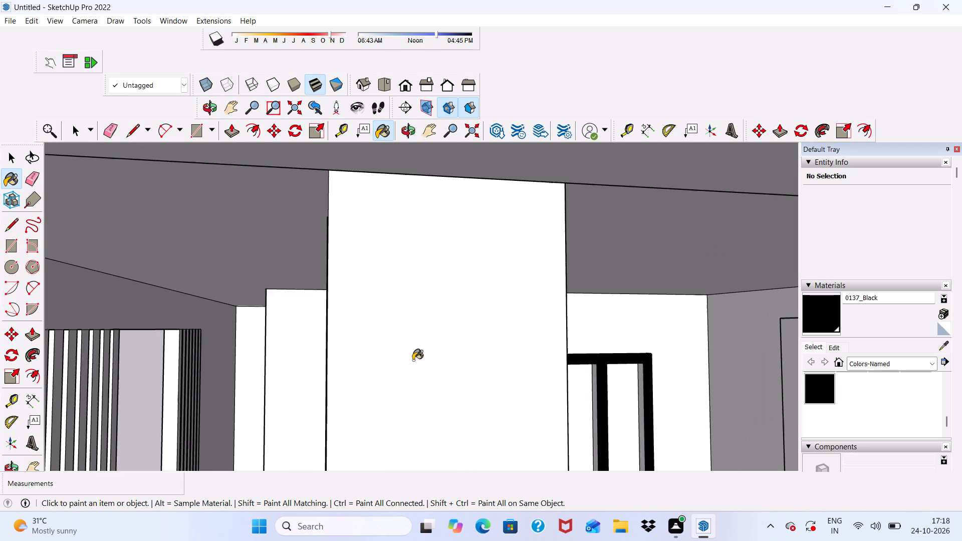
{"action": "scroll", "coordinate": [443, 342], "scroll_direction": "up", "scroll_amount": 1}
{"action": "scroll", "coordinate": [390, 331], "scroll_direction": "down", "scroll_amount": 1}
{"action": "scroll", "coordinate": [274, 313], "scroll_direction": "up", "scroll_amount": 4}
{"action": "scroll", "coordinate": [271, 312], "scroll_direction": "down", "scroll_amount": 6}
{"action": "scroll", "coordinate": [458, 376], "scroll_direction": "up", "scroll_amount": 2}
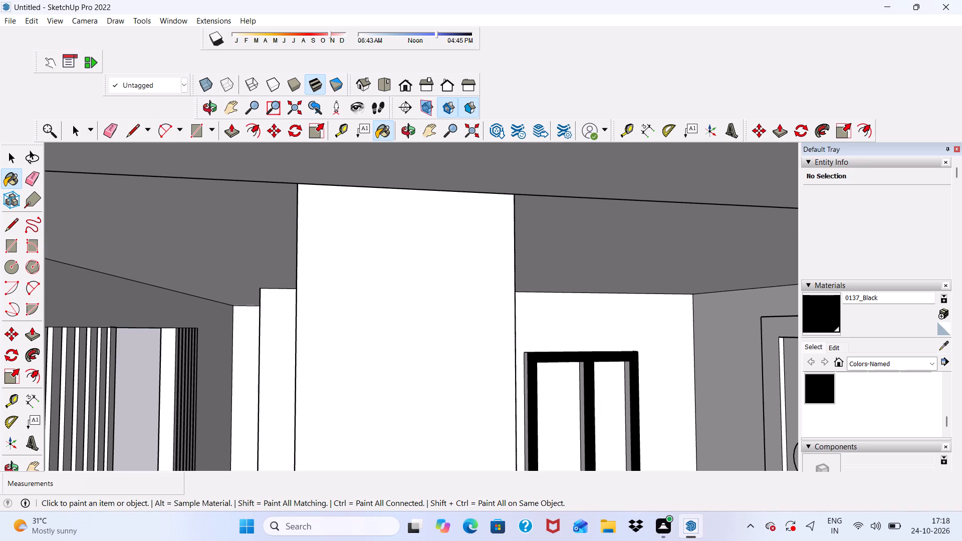
{"action": "scroll", "coordinate": [761, 335], "scroll_direction": "down", "scroll_amount": 1}
{"action": "scroll", "coordinate": [626, 401], "scroll_direction": "up", "scroll_amount": 8}
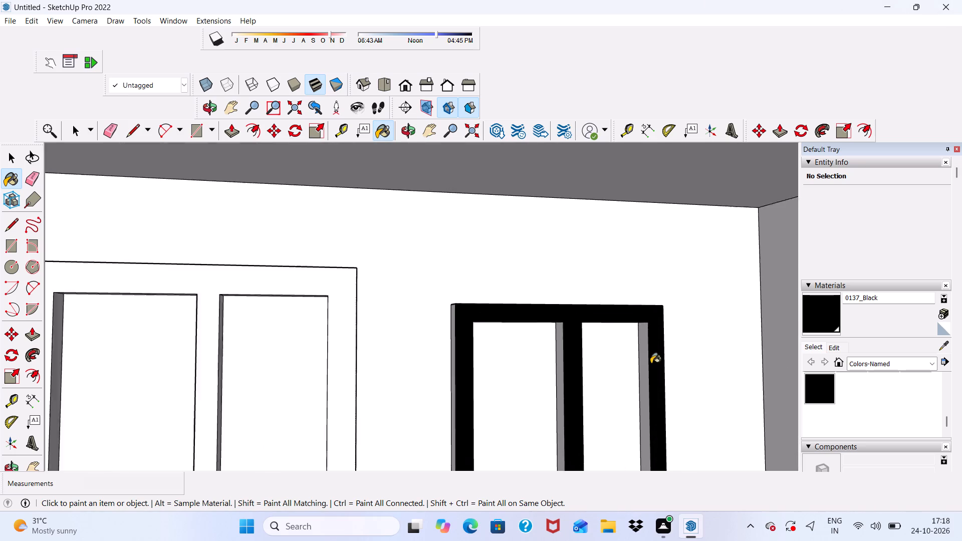
{"action": "scroll", "coordinate": [651, 364], "scroll_direction": "up", "scroll_amount": 2}
{"action": "left_click", "coordinate": [640, 342]}
{"action": "scroll", "coordinate": [503, 363], "scroll_direction": "up", "scroll_amount": 3}
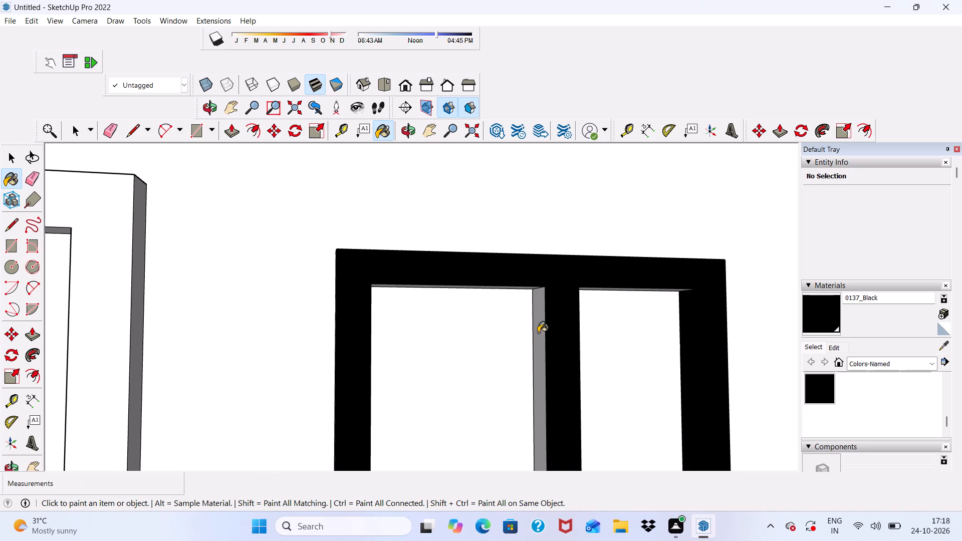
{"action": "left_click", "coordinate": [541, 333]}
Paint the small balcony window's top inner faces, the left opening's left inner face and the mullion's right side 0137_Black.
{"action": "scroll", "coordinate": [516, 297], "scroll_direction": "up", "scroll_amount": 3}
{"action": "scroll", "coordinate": [516, 297], "scroll_direction": "down", "scroll_amount": 2}
{"action": "middle_click_drag", "start_coordinate": [516, 296], "coordinate": [411, 204]}
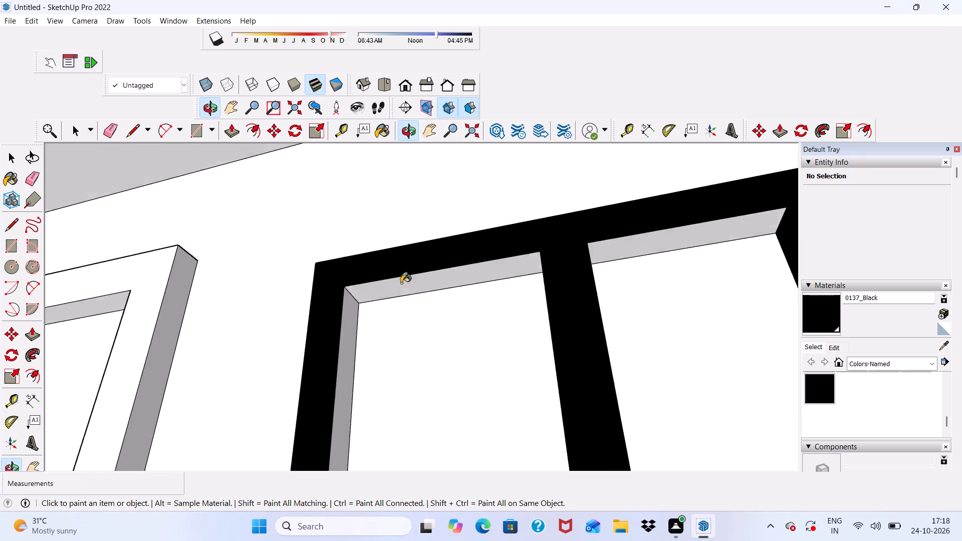
{"action": "scroll", "coordinate": [400, 302], "scroll_direction": "up", "scroll_amount": 2}
{"action": "left_click", "coordinate": [397, 276]}
{"action": "left_click", "coordinate": [333, 326]}
{"action": "scroll", "coordinate": [332, 325], "scroll_direction": "down", "scroll_amount": 6}
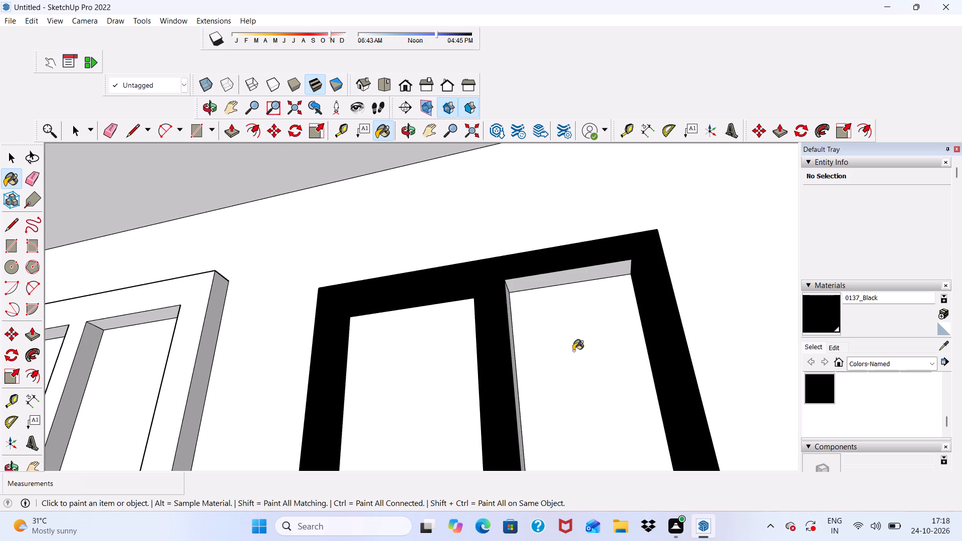
{"action": "left_click", "coordinate": [580, 275]}
{"action": "middle_click_drag", "start_coordinate": [541, 326], "coordinate": [457, 394]}
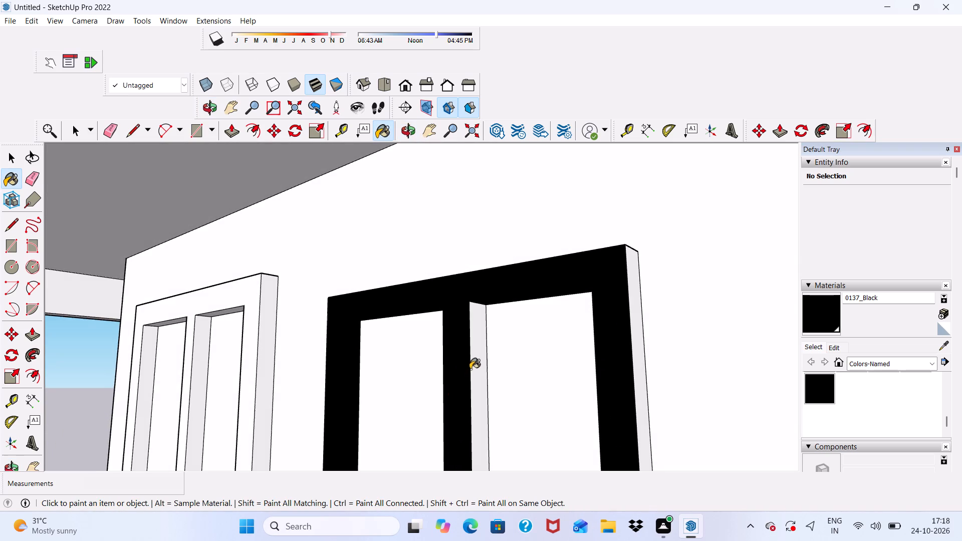
{"action": "left_click", "coordinate": [475, 363]}
Paint the outer right side face of the small balcony window frame 0137_Black.
{"action": "left_click", "coordinate": [631, 335]}
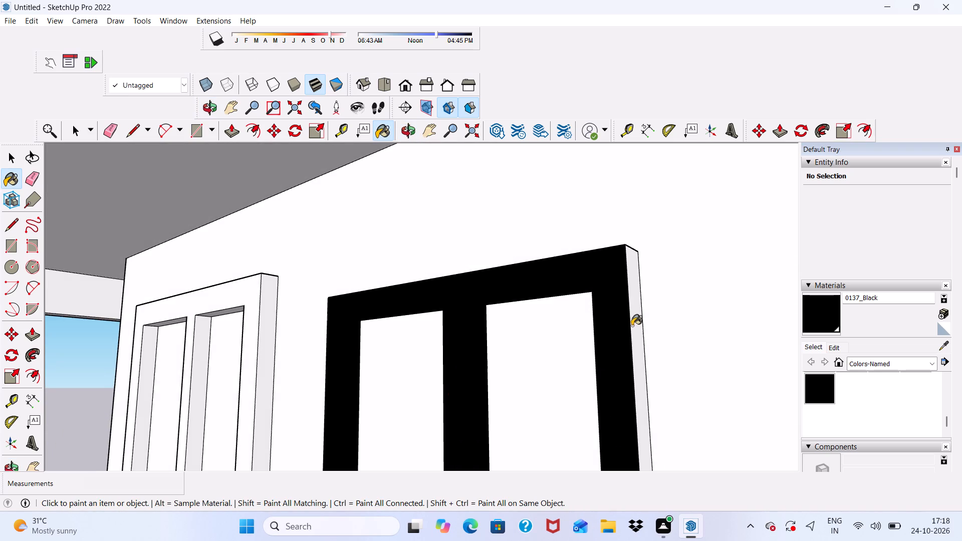
{"action": "scroll", "coordinate": [629, 323], "scroll_direction": "down", "scroll_amount": 5}
{"action": "left_click", "coordinate": [403, 76]}
{"action": "scroll", "coordinate": [419, 199], "scroll_direction": "down", "scroll_amount": 1}
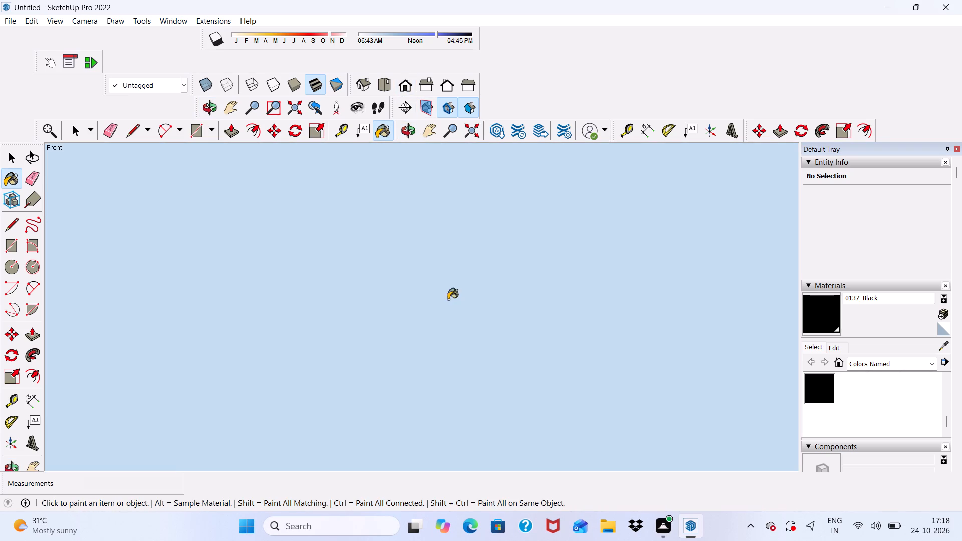
{"action": "scroll", "coordinate": [448, 299], "scroll_direction": "down", "scroll_amount": 20}
{"action": "scroll", "coordinate": [448, 299], "scroll_direction": "down", "scroll_amount": 1}
{"action": "scroll", "coordinate": [602, 121], "scroll_direction": "down", "scroll_amount": 12}
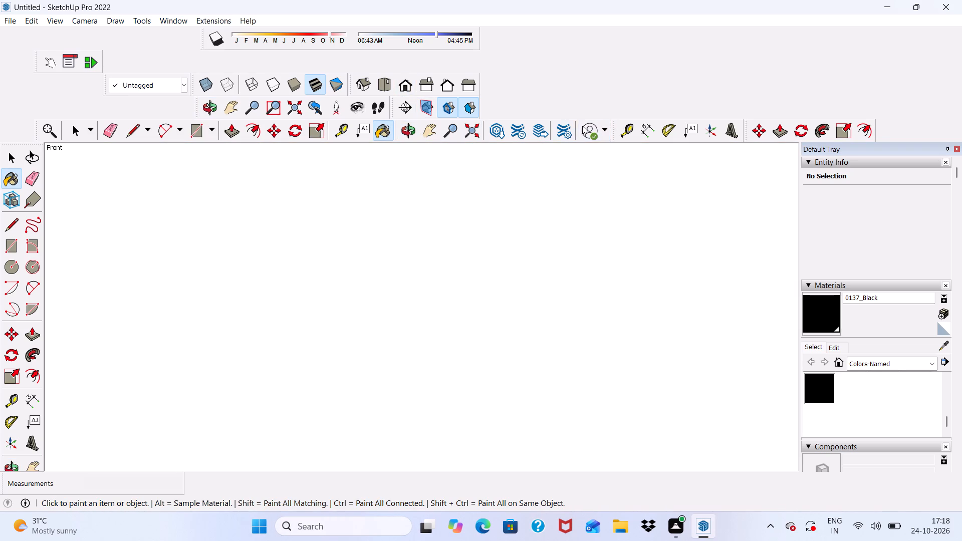
{"action": "scroll", "coordinate": [582, 126], "scroll_direction": "down", "scroll_amount": 2}
{"action": "scroll", "coordinate": [553, 125], "scroll_direction": "down", "scroll_amount": 20}
{"action": "scroll", "coordinate": [553, 125], "scroll_direction": "down", "scroll_amount": 6}
{"action": "scroll", "coordinate": [455, 285], "scroll_direction": "down", "scroll_amount": 16}
{"action": "scroll", "coordinate": [459, 292], "scroll_direction": "down", "scroll_amount": 20}
{"action": "scroll", "coordinate": [459, 292], "scroll_direction": "down", "scroll_amount": 9}
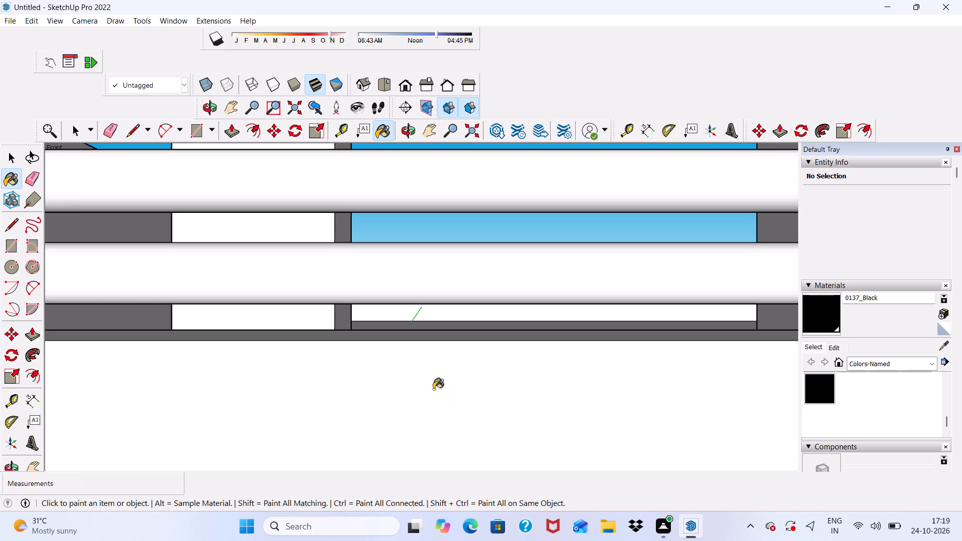
{"action": "scroll", "coordinate": [410, 402], "scroll_direction": "down", "scroll_amount": 20}
{"action": "scroll", "coordinate": [410, 402], "scroll_direction": "down", "scroll_amount": 7}
{"action": "scroll", "coordinate": [477, 415], "scroll_direction": "up", "scroll_amount": 7}
{"action": "scroll", "coordinate": [640, 362], "scroll_direction": "up", "scroll_amount": 6}
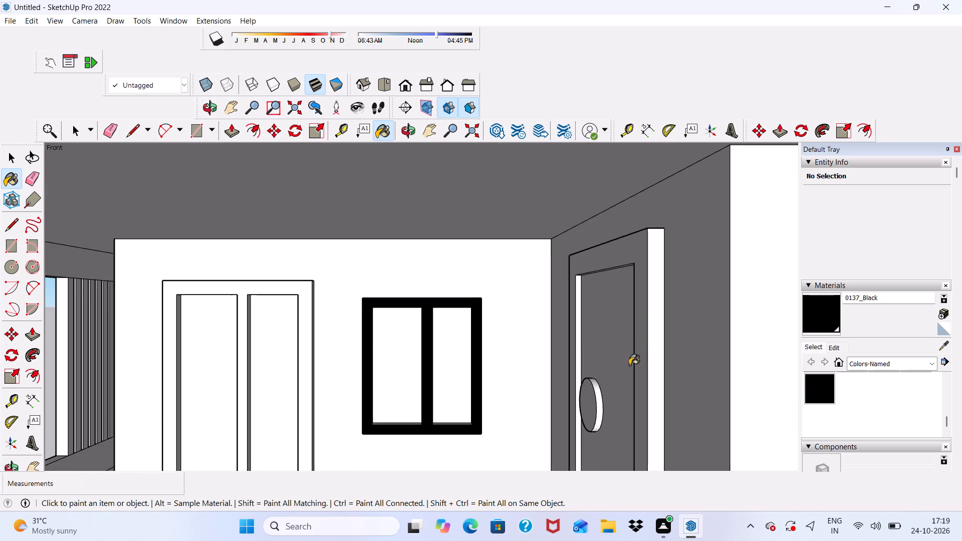
{"action": "scroll", "coordinate": [356, 328], "scroll_direction": "up", "scroll_amount": 6}
{"action": "scroll", "coordinate": [488, 324], "scroll_direction": "up", "scroll_amount": 6}
{"action": "scroll", "coordinate": [482, 309], "scroll_direction": "down", "scroll_amount": 1}
{"action": "middle_click_drag", "start_coordinate": [482, 317], "coordinate": [272, 311]}
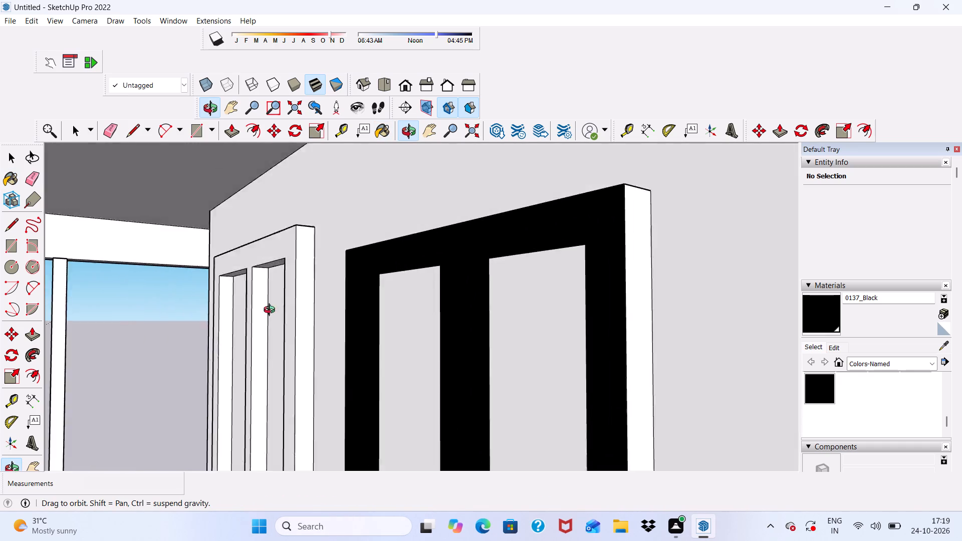
{"action": "middle_click_drag", "start_coordinate": [272, 311], "coordinate": [263, 307]}
{"action": "left_click", "coordinate": [613, 231]}
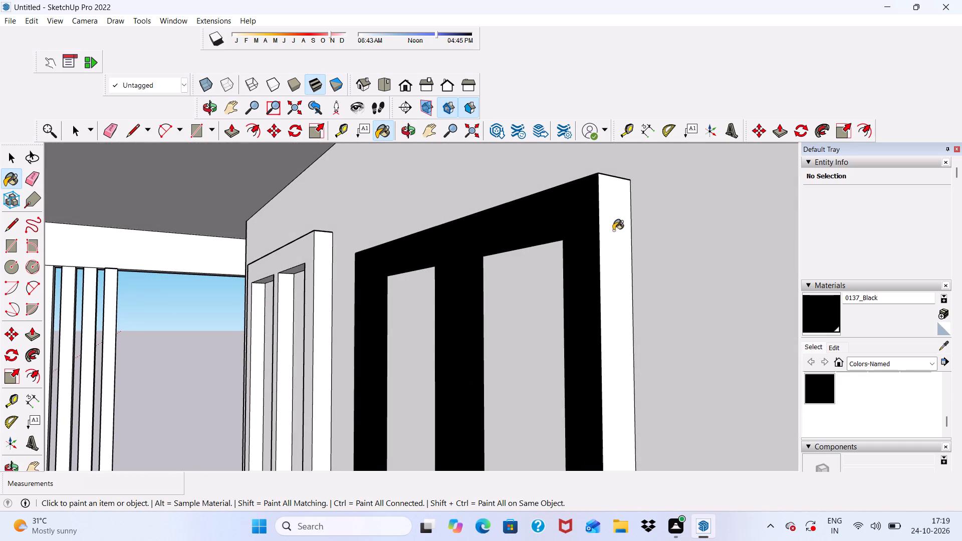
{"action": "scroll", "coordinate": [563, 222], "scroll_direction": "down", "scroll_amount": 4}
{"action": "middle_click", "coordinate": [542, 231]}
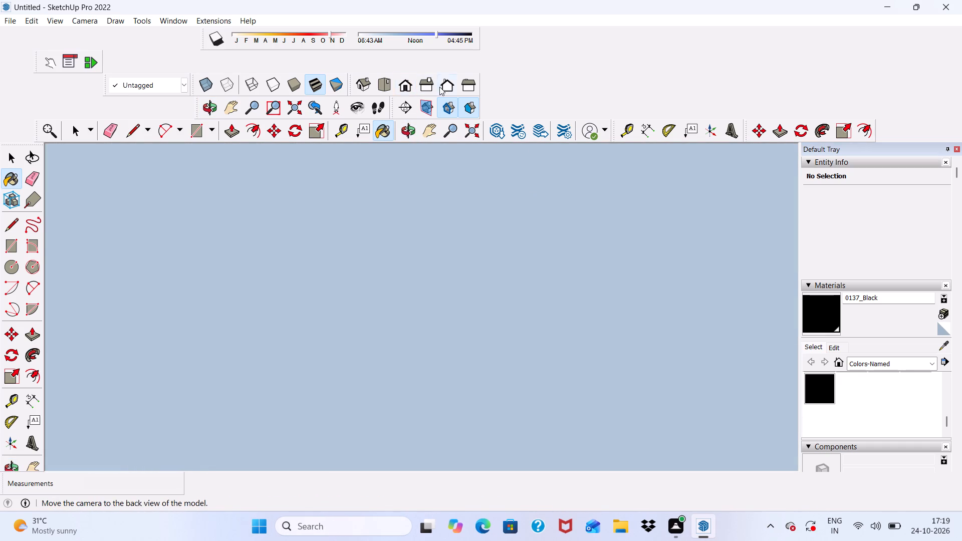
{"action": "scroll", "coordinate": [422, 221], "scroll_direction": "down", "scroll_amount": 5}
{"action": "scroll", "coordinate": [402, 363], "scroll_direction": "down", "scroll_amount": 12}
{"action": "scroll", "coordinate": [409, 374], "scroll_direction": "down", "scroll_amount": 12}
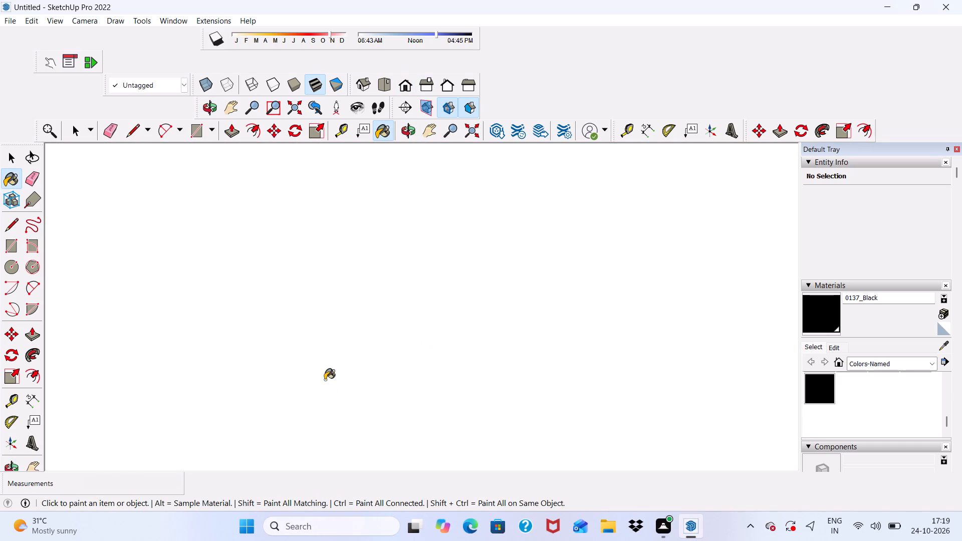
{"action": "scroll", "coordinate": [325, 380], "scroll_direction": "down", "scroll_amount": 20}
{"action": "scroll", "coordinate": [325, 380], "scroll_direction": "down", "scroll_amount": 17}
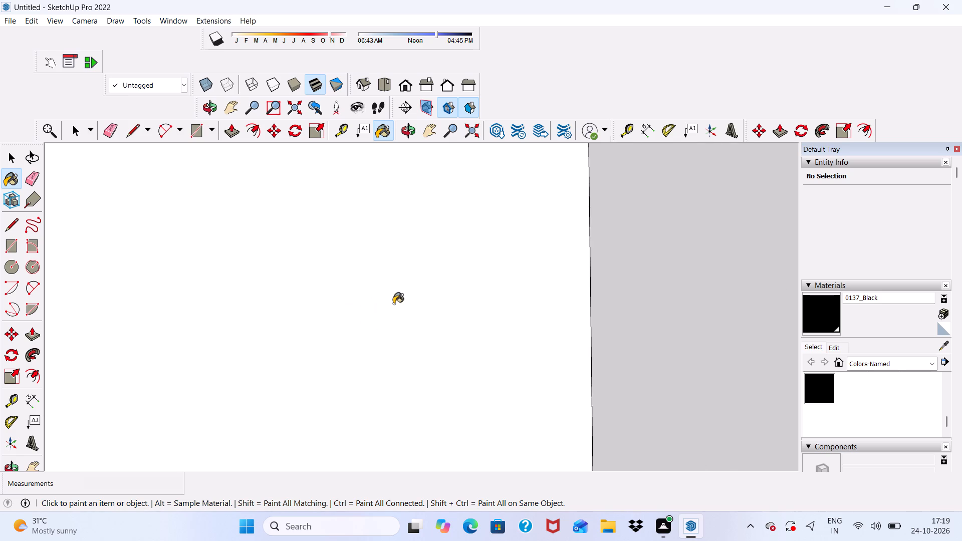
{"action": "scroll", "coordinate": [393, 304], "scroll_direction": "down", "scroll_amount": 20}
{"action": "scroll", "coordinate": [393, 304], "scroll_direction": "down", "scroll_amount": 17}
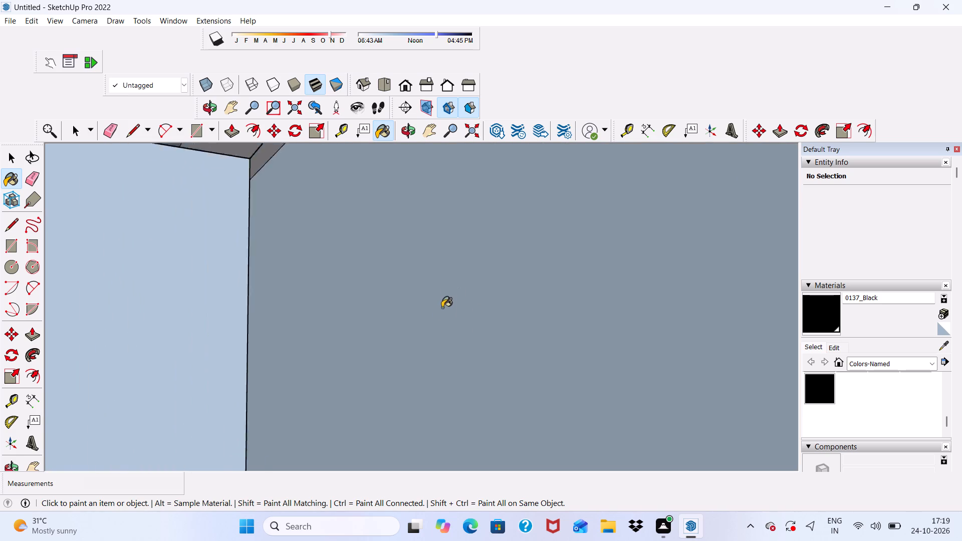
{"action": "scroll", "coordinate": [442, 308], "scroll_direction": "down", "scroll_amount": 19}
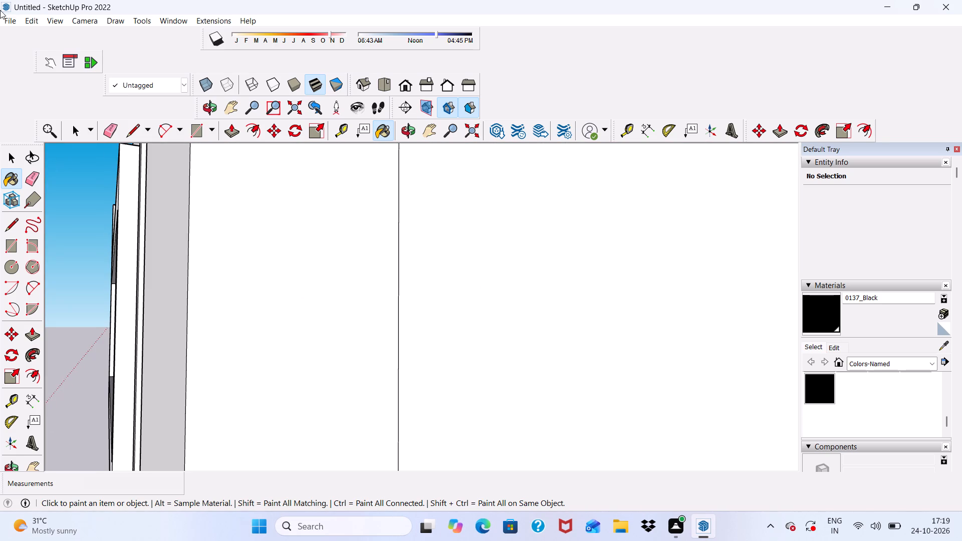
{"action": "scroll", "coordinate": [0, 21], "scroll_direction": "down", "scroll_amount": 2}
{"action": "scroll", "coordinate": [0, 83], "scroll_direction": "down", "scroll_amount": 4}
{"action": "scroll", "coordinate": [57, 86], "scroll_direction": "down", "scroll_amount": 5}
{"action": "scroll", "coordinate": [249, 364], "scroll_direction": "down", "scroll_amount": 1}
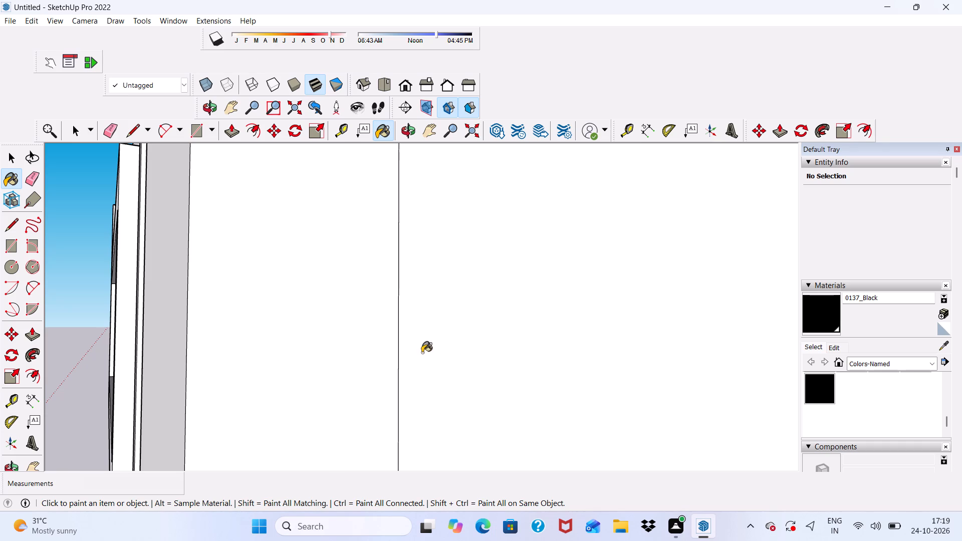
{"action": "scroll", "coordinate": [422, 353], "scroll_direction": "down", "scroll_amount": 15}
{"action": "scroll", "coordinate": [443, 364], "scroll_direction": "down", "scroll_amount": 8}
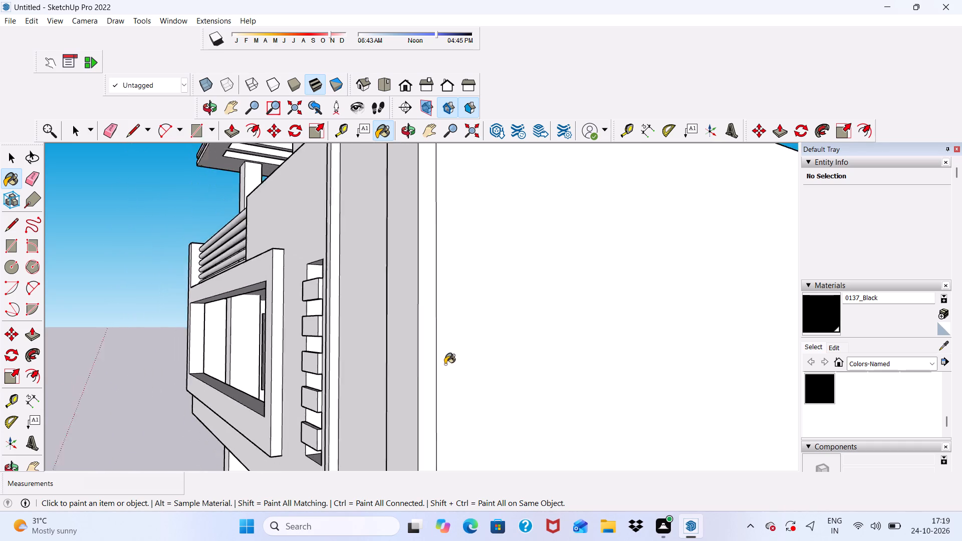
Paint the bottom inner faces of both openings in the small balcony window frame 0137_Black.
{"action": "scroll", "coordinate": [445, 364], "scroll_direction": "down", "scroll_amount": 4}
{"action": "scroll", "coordinate": [335, 356], "scroll_direction": "up", "scroll_amount": 1}
{"action": "middle_click_drag", "start_coordinate": [335, 357], "coordinate": [564, 426]}
{"action": "scroll", "coordinate": [300, 368], "scroll_direction": "up", "scroll_amount": 3}
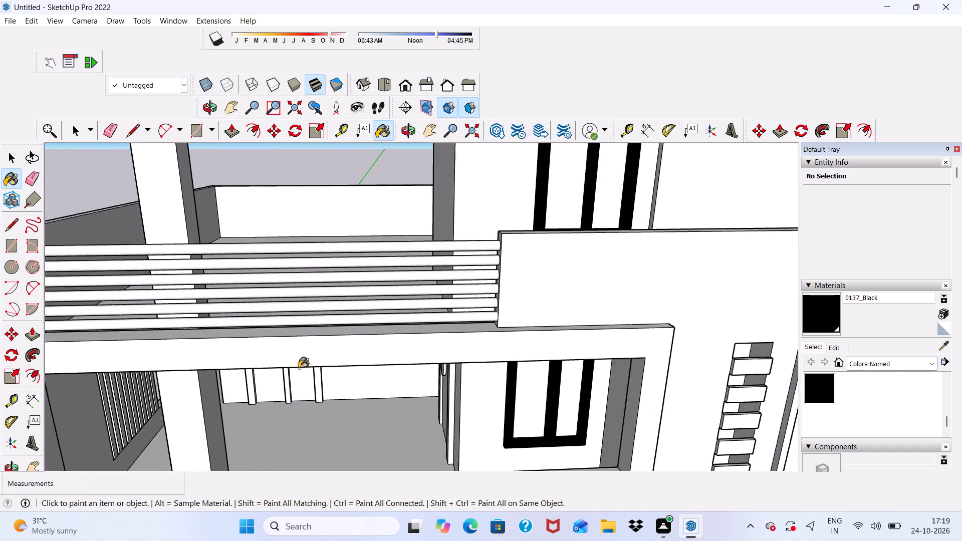
{"action": "scroll", "coordinate": [299, 368], "scroll_direction": "up", "scroll_amount": 8}
{"action": "middle_click_drag", "start_coordinate": [336, 412], "coordinate": [348, 343]}
{"action": "middle_click_drag", "start_coordinate": [351, 369], "coordinate": [354, 430]}
{"action": "scroll", "coordinate": [346, 408], "scroll_direction": "down", "scroll_amount": 1}
{"action": "scroll", "coordinate": [328, 198], "scroll_direction": "up", "scroll_amount": 2}
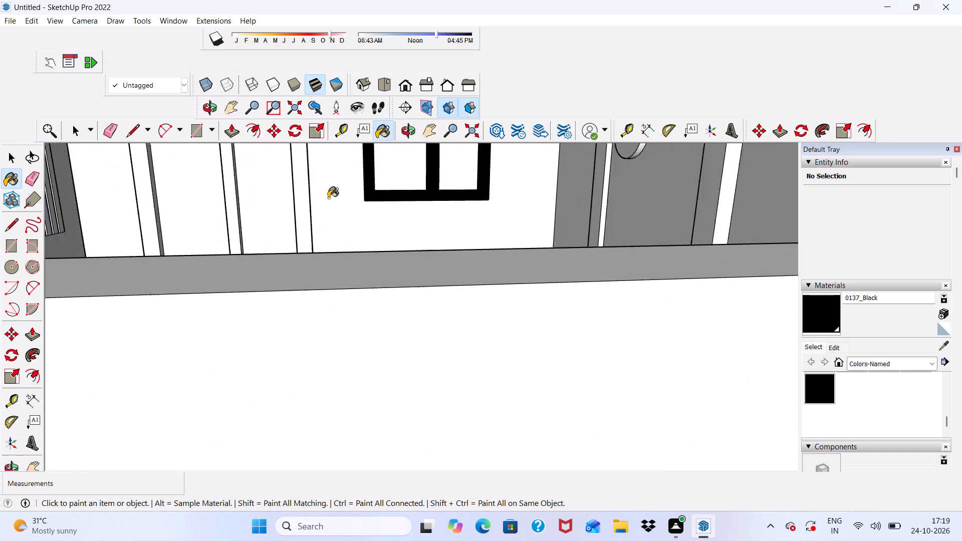
{"action": "scroll", "coordinate": [328, 198], "scroll_direction": "up", "scroll_amount": 4}
{"action": "scroll", "coordinate": [320, 220], "scroll_direction": "down", "scroll_amount": 7}
{"action": "scroll", "coordinate": [463, 272], "scroll_direction": "up", "scroll_amount": 19}
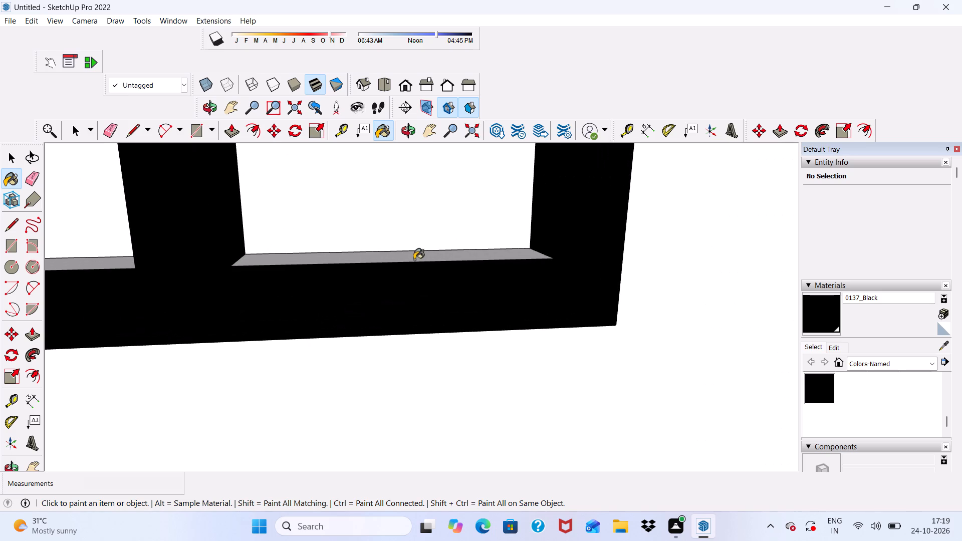
{"action": "left_click", "coordinate": [414, 254]}
{"action": "scroll", "coordinate": [412, 274], "scroll_direction": "down", "scroll_amount": 7}
{"action": "scroll", "coordinate": [195, 247], "scroll_direction": "up", "scroll_amount": 6}
{"action": "scroll", "coordinate": [192, 316], "scroll_direction": "up", "scroll_amount": 2}
{"action": "left_click", "coordinate": [193, 317]}
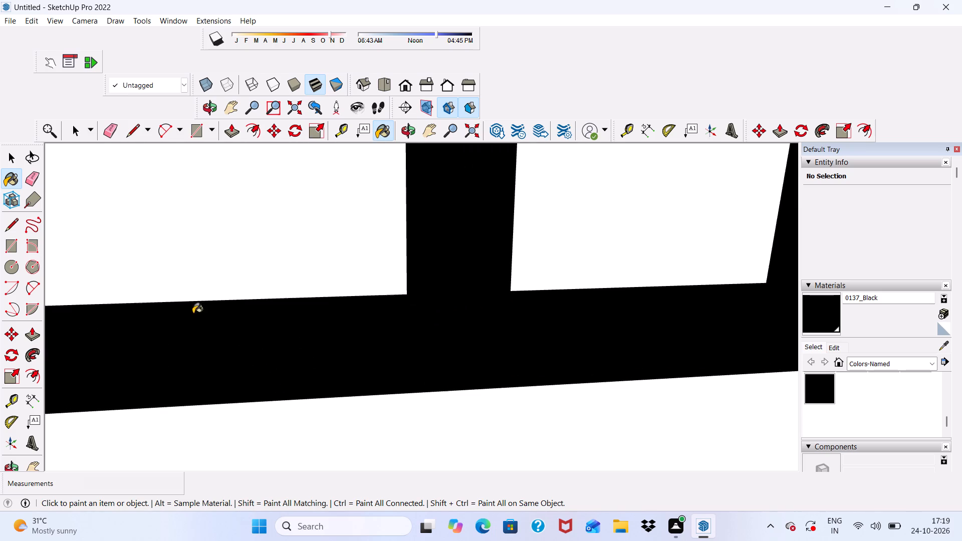
Paint the underside of the small balcony window frame 0137_Black.
{"action": "scroll", "coordinate": [193, 313], "scroll_direction": "down", "scroll_amount": 12}
{"action": "middle_click_drag", "start_coordinate": [307, 365], "coordinate": [275, 209]}
{"action": "scroll", "coordinate": [258, 342], "scroll_direction": "up", "scroll_amount": 6}
{"action": "left_click", "coordinate": [252, 354]}
{"action": "scroll", "coordinate": [254, 336], "scroll_direction": "down", "scroll_amount": 5}
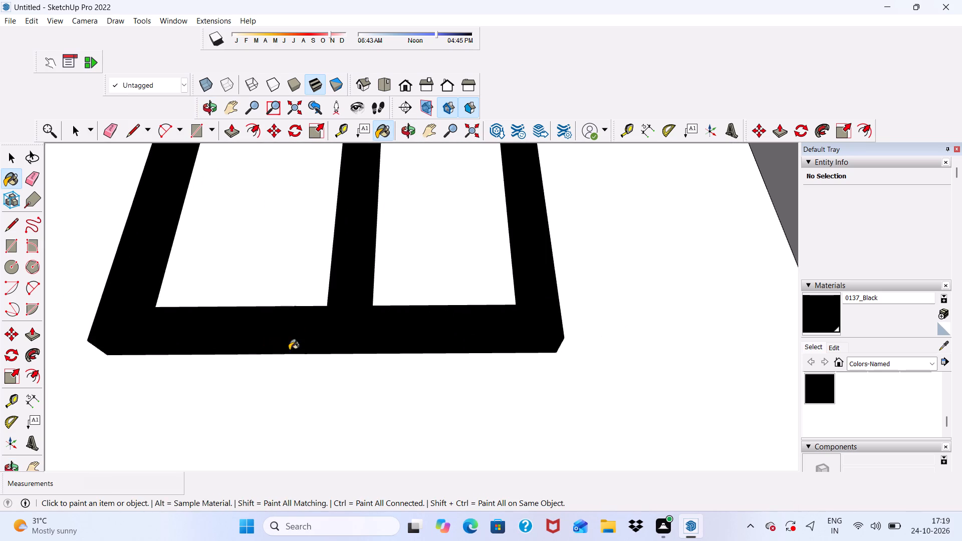
Paint the outer left side face of the small balcony window frame 0137_Black.
{"action": "scroll", "coordinate": [318, 360], "scroll_direction": "down", "scroll_amount": 1}
{"action": "middle_click_drag", "start_coordinate": [322, 362], "coordinate": [515, 507]}
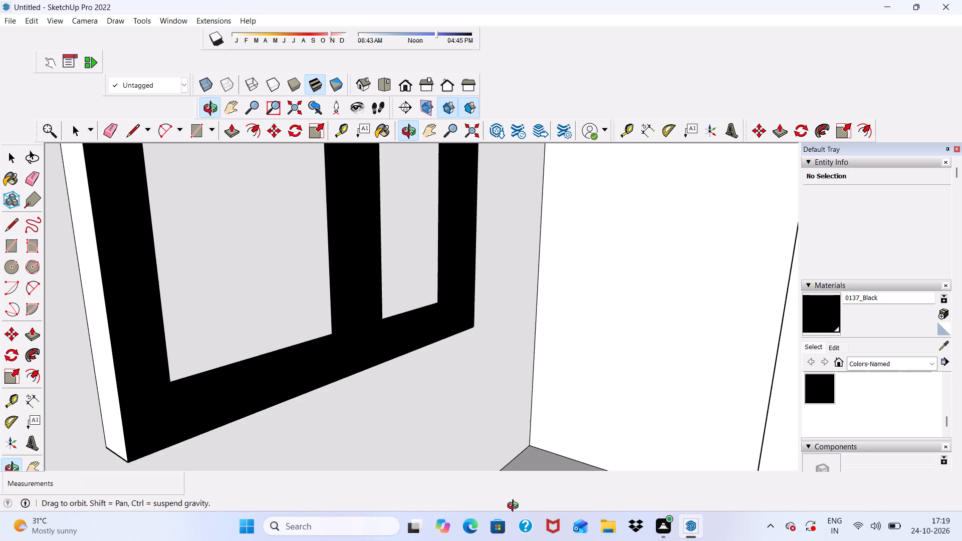
{"action": "middle_click_drag", "start_coordinate": [515, 507], "coordinate": [508, 503]}
{"action": "left_click", "coordinate": [91, 310]}
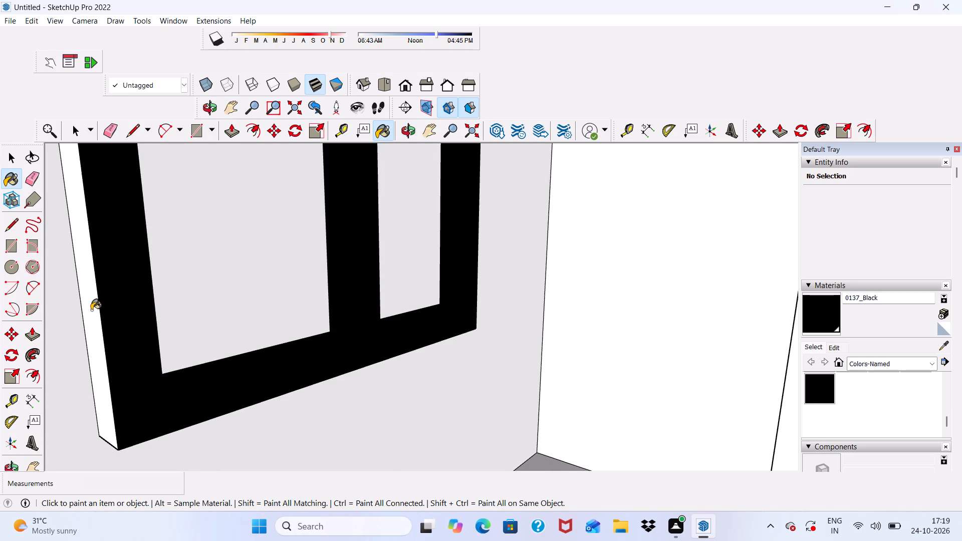
Paint the outer top face of the small balcony window frame 0137_Black, undoing any fill that lands on the wall.
{"action": "scroll", "coordinate": [82, 311], "scroll_direction": "down", "scroll_amount": 13}
{"action": "scroll", "coordinate": [411, 366], "scroll_direction": "down", "scroll_amount": 5}
{"action": "left_click", "coordinate": [409, 88]}
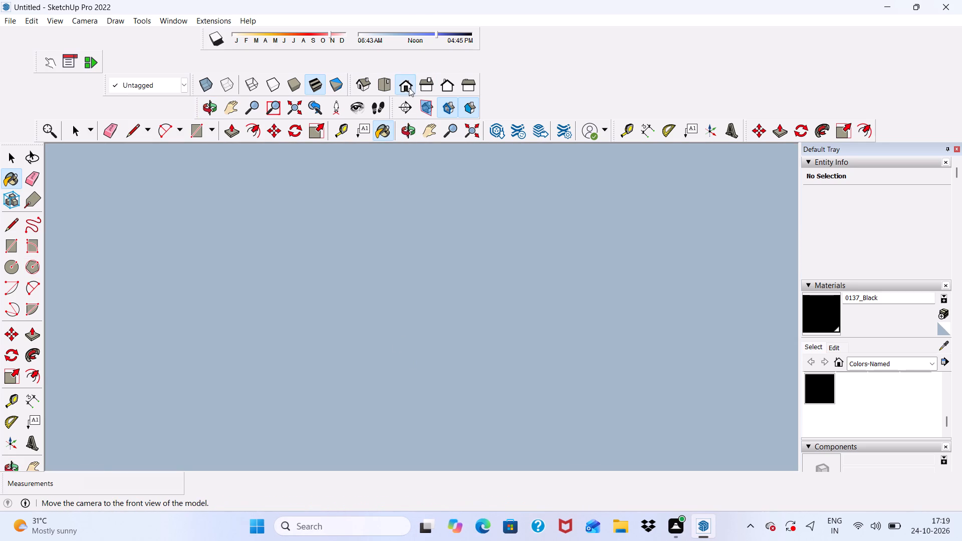
{"action": "scroll", "coordinate": [382, 163], "scroll_direction": "down", "scroll_amount": 8}
{"action": "scroll", "coordinate": [228, 327], "scroll_direction": "down", "scroll_amount": 5}
{"action": "scroll", "coordinate": [206, 171], "scroll_direction": "up", "scroll_amount": 6}
{"action": "scroll", "coordinate": [224, 228], "scroll_direction": "down", "scroll_amount": 1}
{"action": "scroll", "coordinate": [226, 229], "scroll_direction": "up", "scroll_amount": 5}
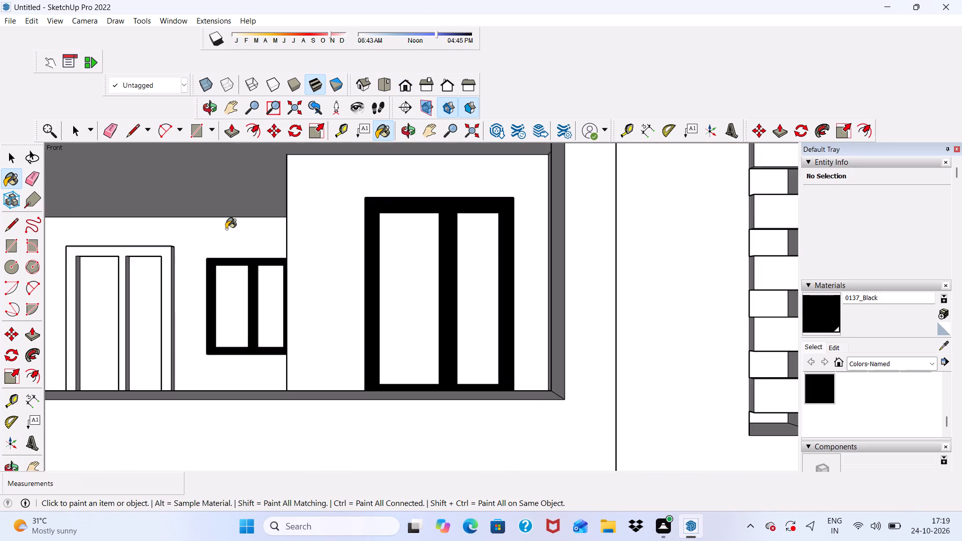
{"action": "middle_click_drag", "start_coordinate": [226, 230], "coordinate": [244, 260]}
{"action": "scroll", "coordinate": [244, 260], "scroll_direction": "up", "scroll_amount": 19}
{"action": "middle_click_drag", "start_coordinate": [233, 244], "coordinate": [238, 252]}
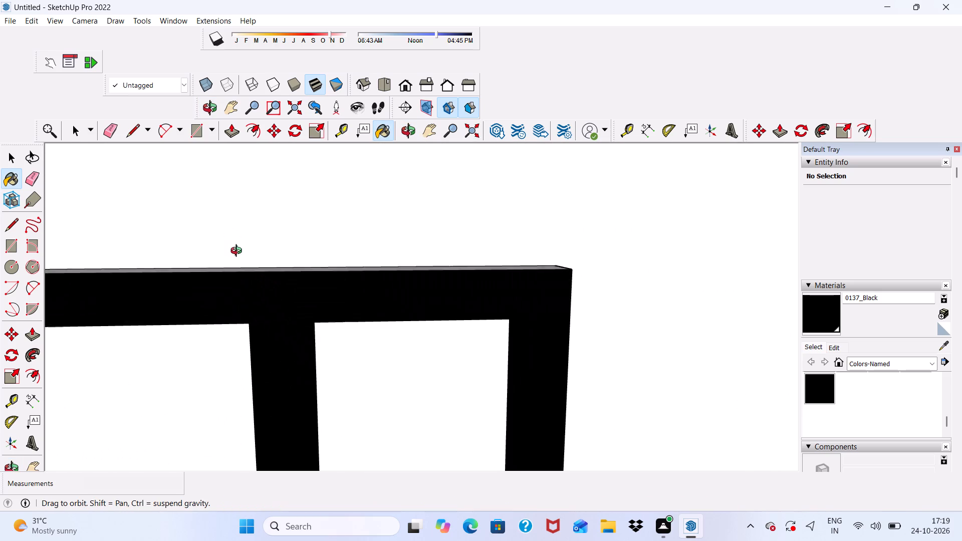
{"action": "middle_click_drag", "start_coordinate": [238, 252], "coordinate": [244, 263]}
{"action": "scroll", "coordinate": [244, 263], "scroll_direction": "up", "scroll_amount": 5}
{"action": "left_click", "coordinate": [241, 271]}
{"action": "scroll", "coordinate": [241, 270], "scroll_direction": "down", "scroll_amount": 5}
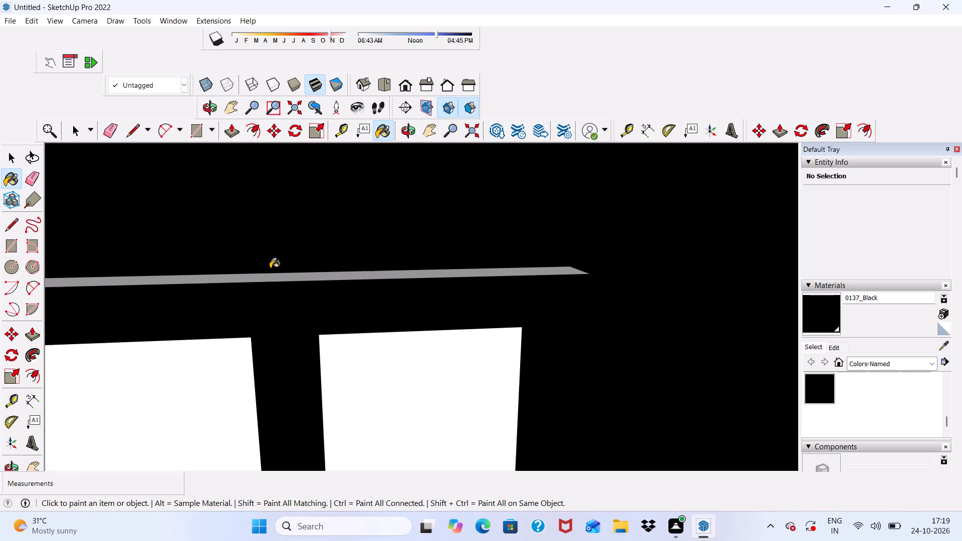
{"action": "key", "text": "ctrl+z"}
{"action": "scroll", "coordinate": [249, 289], "scroll_direction": "up", "scroll_amount": 3}
{"action": "left_click", "coordinate": [245, 278]}
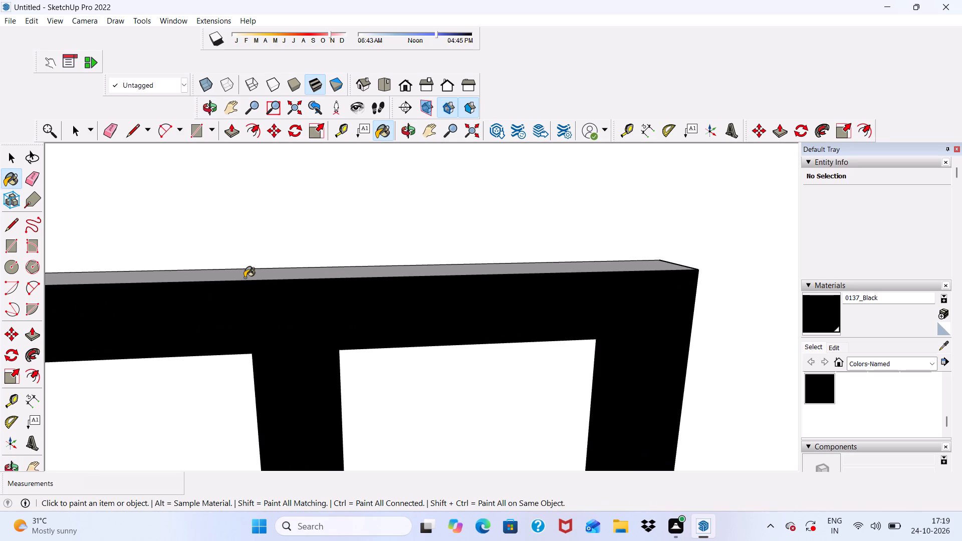
Paint the front face of the ground-floor two-pane window frame beside the entrance door 0137_Black.
{"action": "scroll", "coordinate": [245, 276], "scroll_direction": "down", "scroll_amount": 4}
{"action": "middle_click_drag", "start_coordinate": [291, 313], "coordinate": [894, 276]}
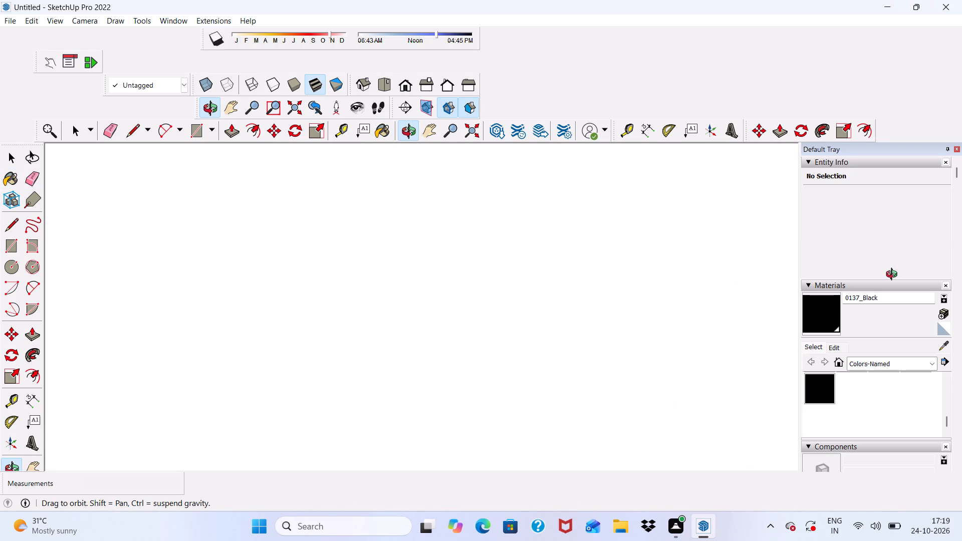
{"action": "middle_click_drag", "start_coordinate": [894, 276], "coordinate": [469, 290]}
{"action": "scroll", "coordinate": [350, 214], "scroll_direction": "down", "scroll_amount": 6}
{"action": "scroll", "coordinate": [314, 306], "scroll_direction": "down", "scroll_amount": 6}
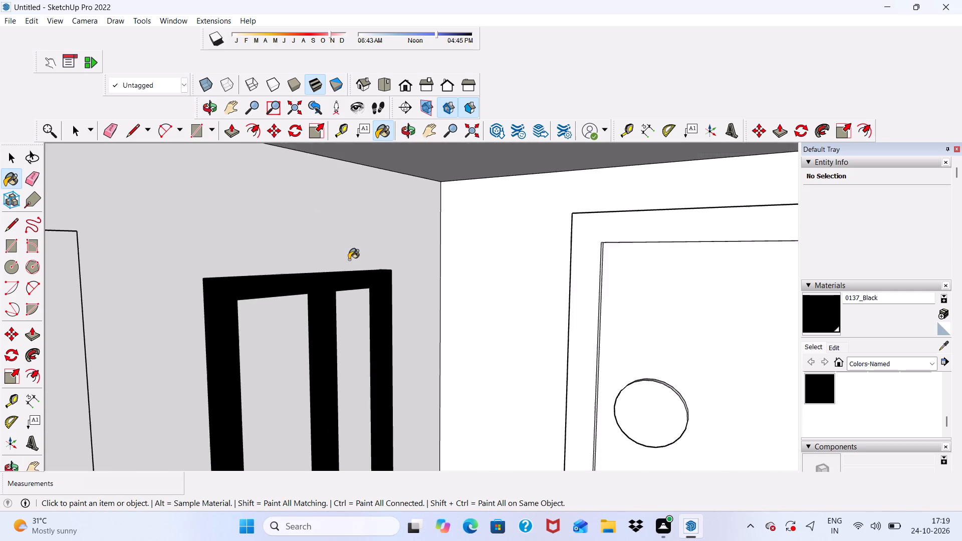
{"action": "scroll", "coordinate": [349, 259], "scroll_direction": "down", "scroll_amount": 15}
{"action": "left_click", "coordinate": [403, 88]}
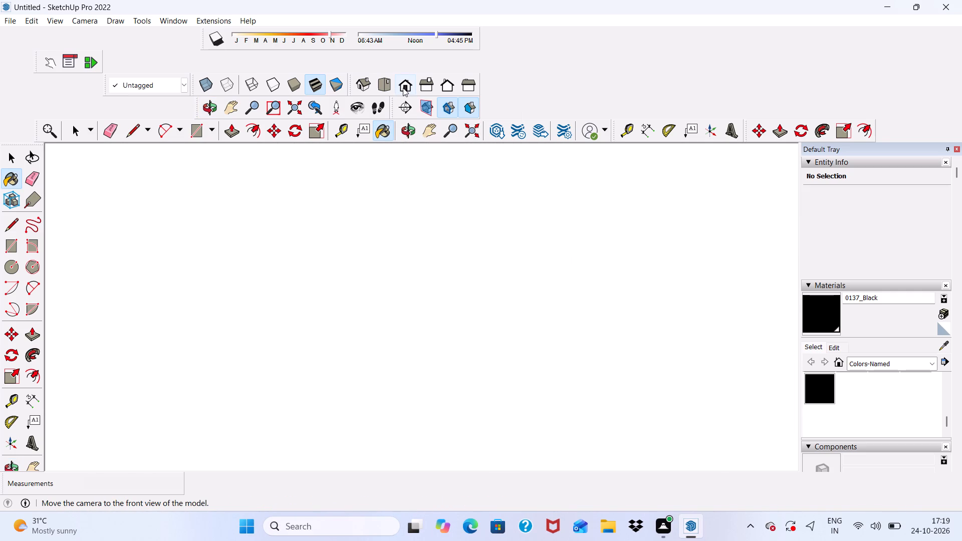
{"action": "scroll", "coordinate": [256, 137], "scroll_direction": "down", "scroll_amount": 11}
{"action": "scroll", "coordinate": [234, 350], "scroll_direction": "up", "scroll_amount": 7}
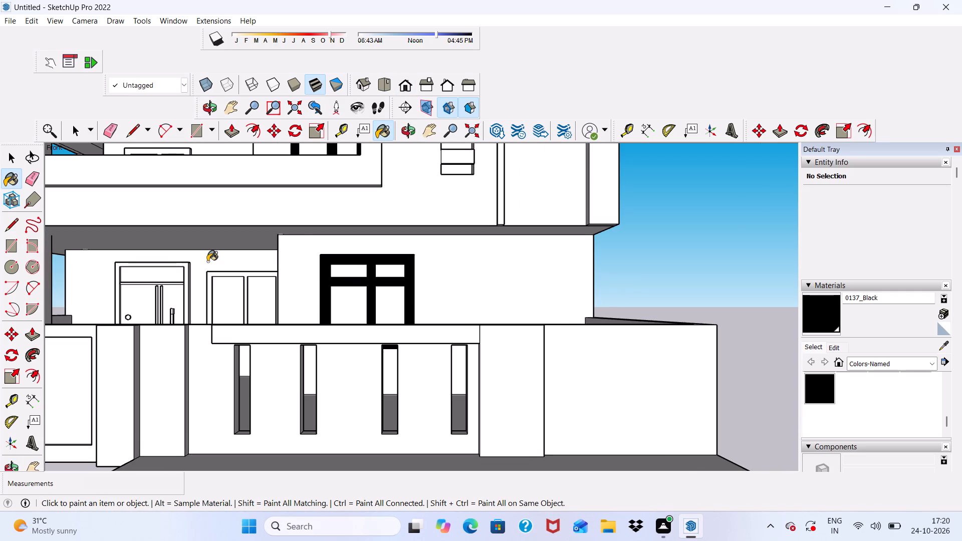
{"action": "scroll", "coordinate": [206, 255], "scroll_direction": "up", "scroll_amount": 18}
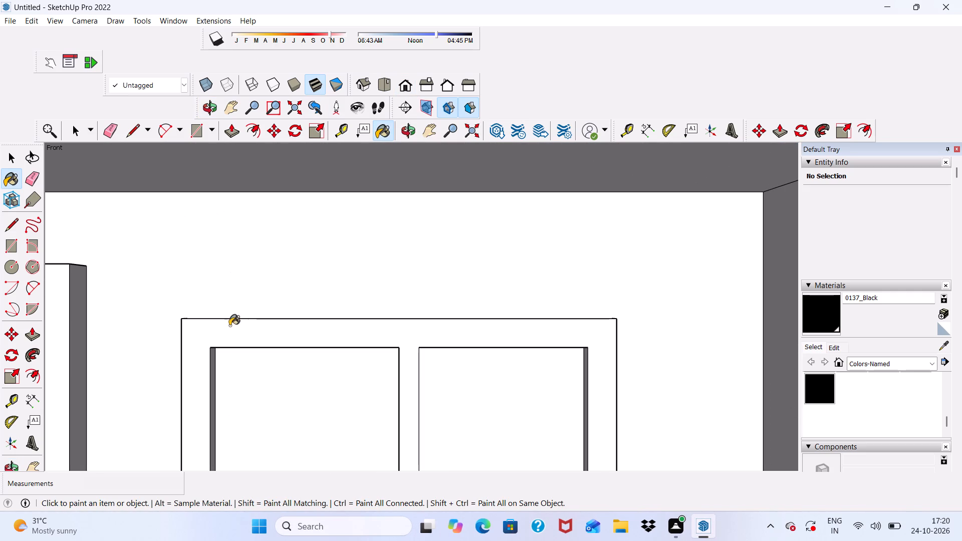
{"action": "left_click", "coordinate": [226, 331]}
Paint the left and bottom inner faces of the ground-floor two-pane window's left opening 0137_Black.
{"action": "scroll", "coordinate": [241, 227], "scroll_direction": "down", "scroll_amount": 6}
{"action": "scroll", "coordinate": [352, 223], "scroll_direction": "down", "scroll_amount": 3}
{"action": "middle_click_drag", "start_coordinate": [390, 341], "coordinate": [340, 392]}
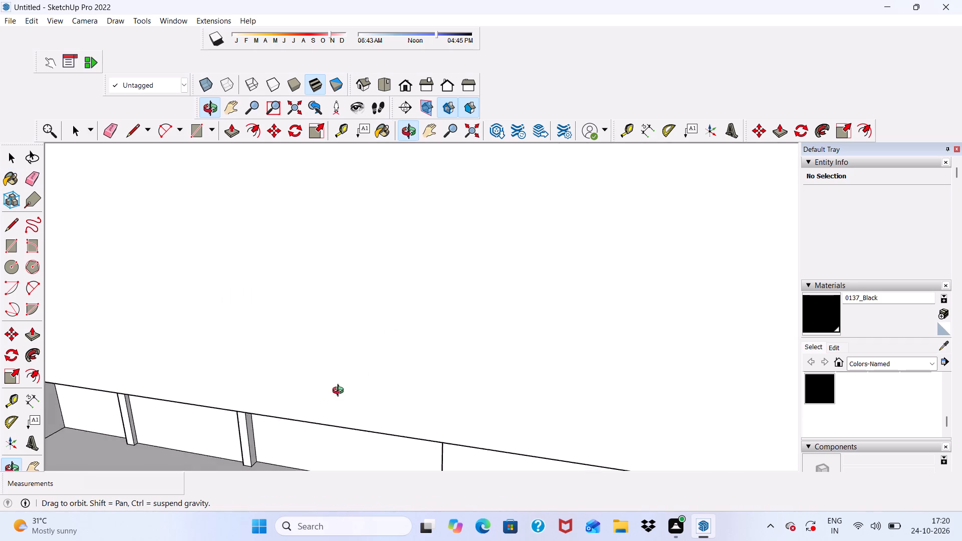
{"action": "middle_click_drag", "start_coordinate": [340, 392], "coordinate": [350, 366]}
{"action": "scroll", "coordinate": [351, 363], "scroll_direction": "up", "scroll_amount": 6}
{"action": "scroll", "coordinate": [325, 409], "scroll_direction": "down", "scroll_amount": 1}
{"action": "scroll", "coordinate": [272, 420], "scroll_direction": "up", "scroll_amount": 14}
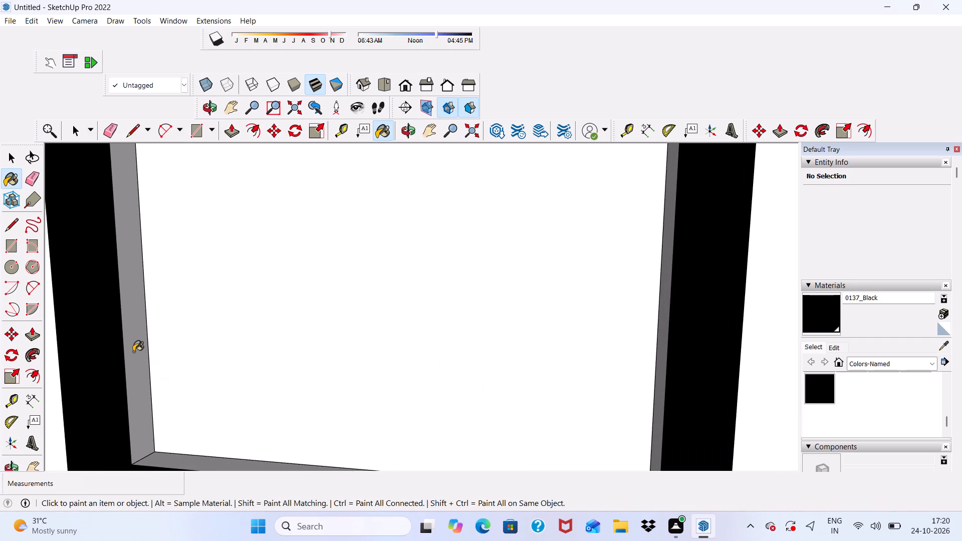
{"action": "left_click", "coordinate": [133, 352]}
{"action": "scroll", "coordinate": [142, 409], "scroll_direction": "up", "scroll_amount": 2}
{"action": "left_click", "coordinate": [168, 464]}
{"action": "scroll", "coordinate": [157, 381], "scroll_direction": "down", "scroll_amount": 5}
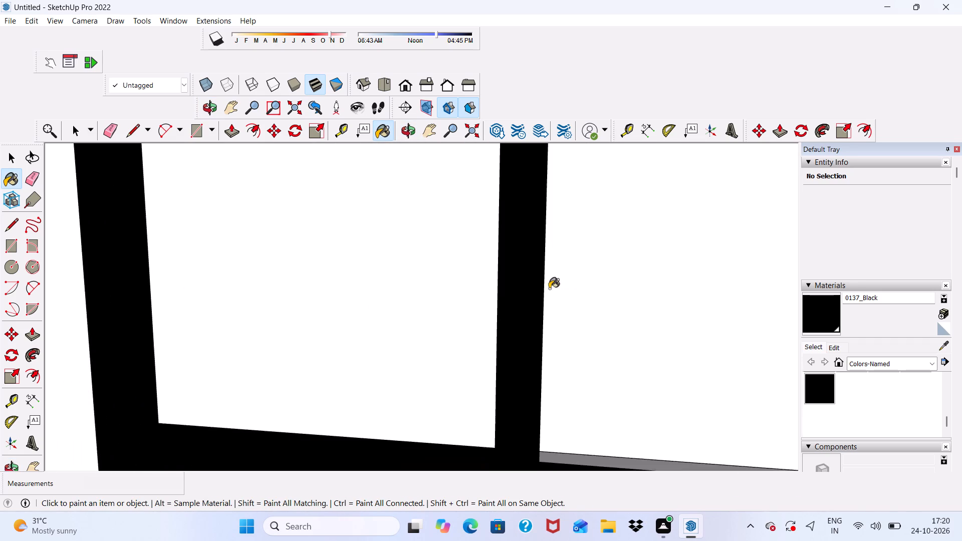
Paint the two-pane window's outer left side, the mullion's left side, and the right opening's bottom and right inner faces 0137_Black.
{"action": "scroll", "coordinate": [549, 289], "scroll_direction": "down", "scroll_amount": 3}
{"action": "middle_click_drag", "start_coordinate": [657, 350], "coordinate": [895, 451]}
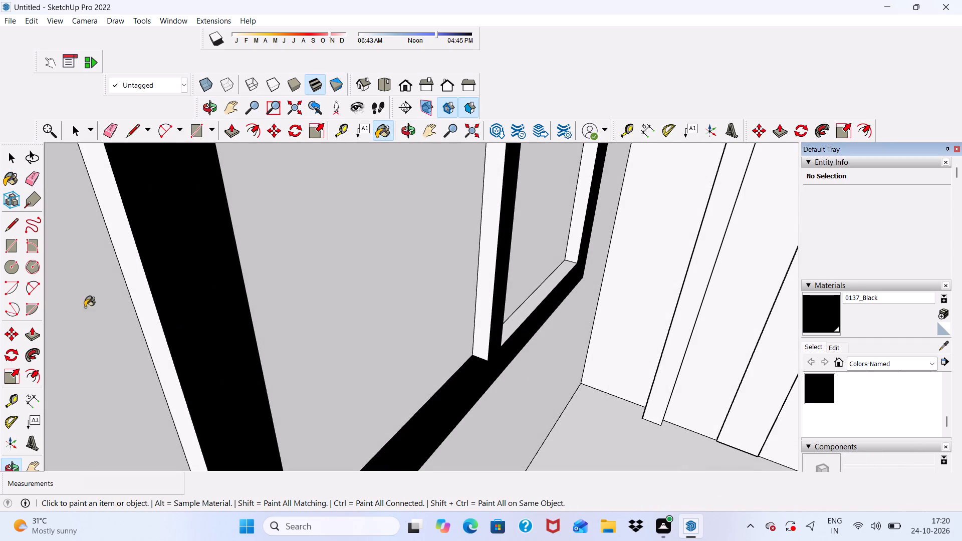
{"action": "left_click", "coordinate": [142, 296]}
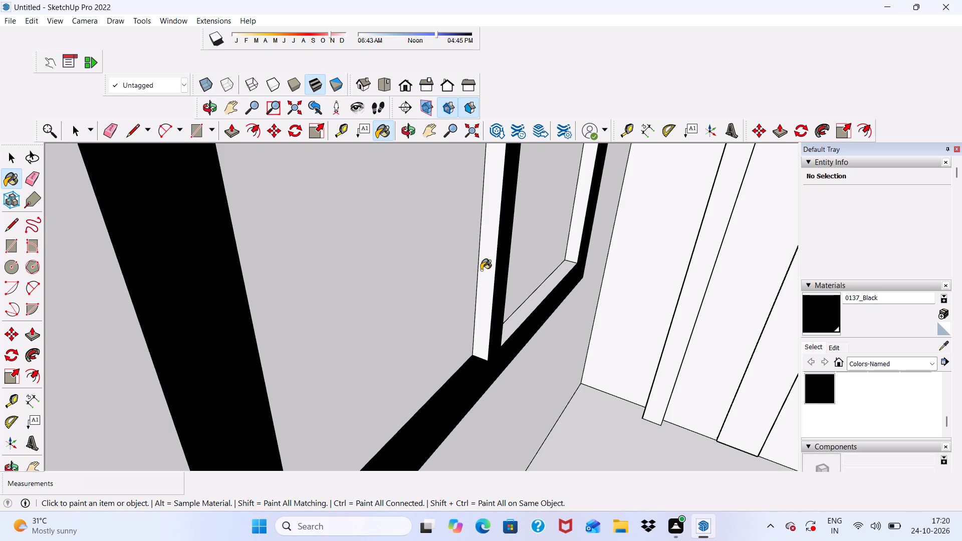
{"action": "left_click", "coordinate": [481, 270]}
{"action": "left_click", "coordinate": [512, 326]}
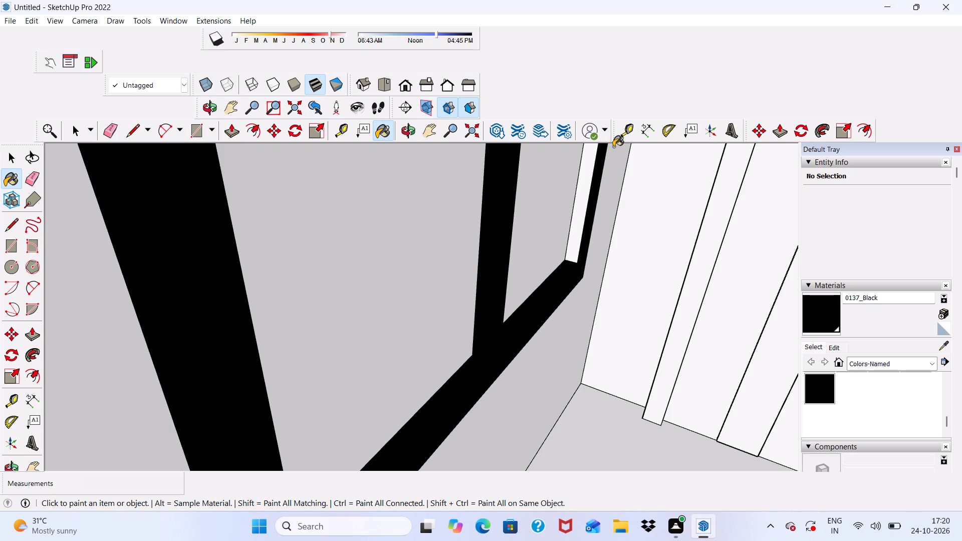
{"action": "scroll", "coordinate": [620, 128], "scroll_direction": "up", "scroll_amount": 4}
{"action": "left_click", "coordinate": [581, 190]}
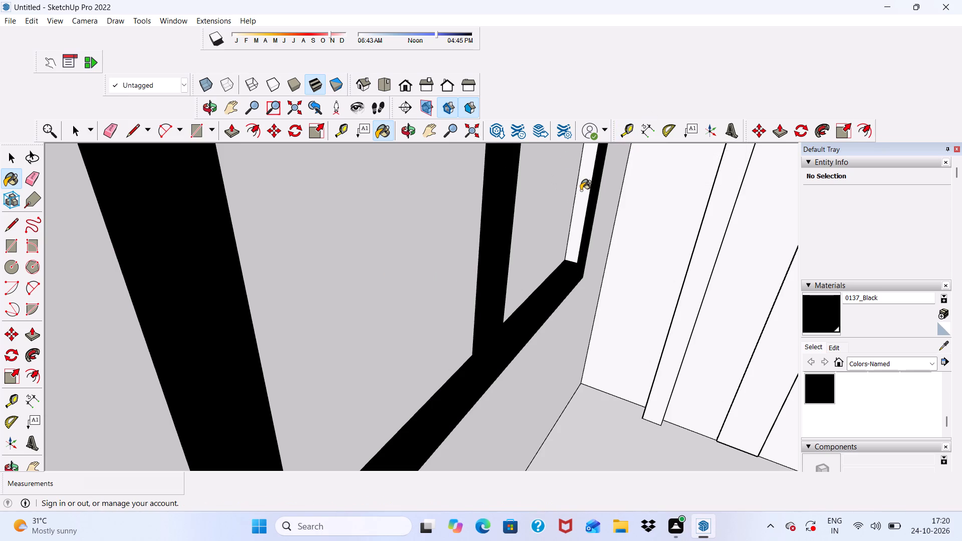
Paint the outer right side of the ground-floor two-pane window frame and the right side of its mullion 0137_Black.
{"action": "scroll", "coordinate": [545, 197], "scroll_direction": "down", "scroll_amount": 5}
{"action": "middle_click_drag", "start_coordinate": [504, 218], "coordinate": [212, 160]}
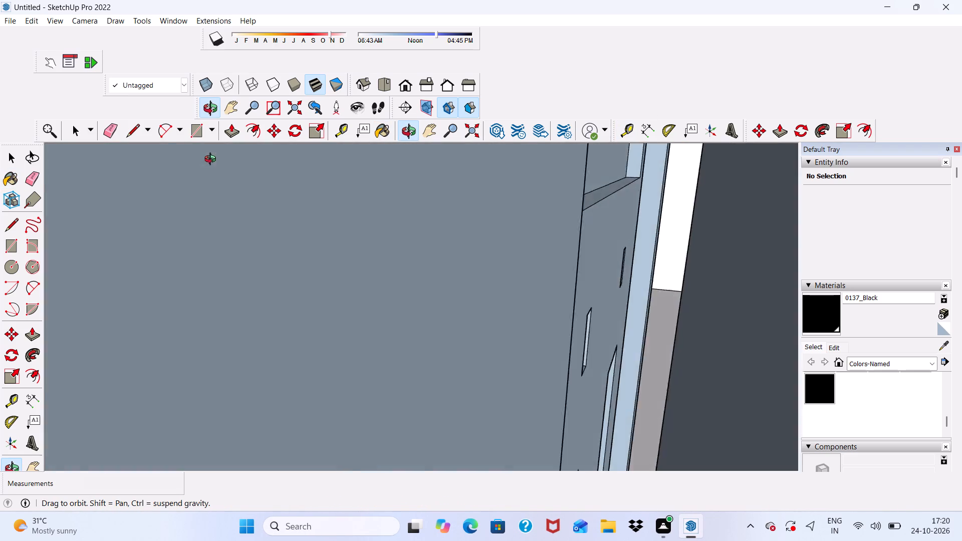
{"action": "middle_click_drag", "start_coordinate": [212, 160], "coordinate": [216, 159]}
{"action": "scroll", "coordinate": [518, 232], "scroll_direction": "up", "scroll_amount": 12}
{"action": "left_click", "coordinate": [486, 238]}
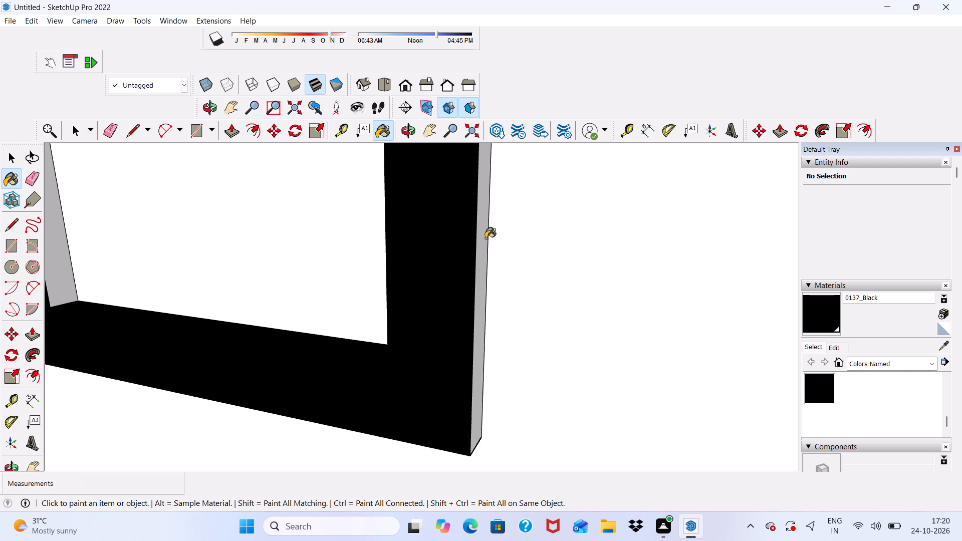
{"action": "scroll", "coordinate": [452, 250], "scroll_direction": "down", "scroll_amount": 6}
{"action": "scroll", "coordinate": [220, 208], "scroll_direction": "up", "scroll_amount": 6}
{"action": "left_click", "coordinate": [115, 193]}
{"action": "scroll", "coordinate": [138, 199], "scroll_direction": "down", "scroll_amount": 7}
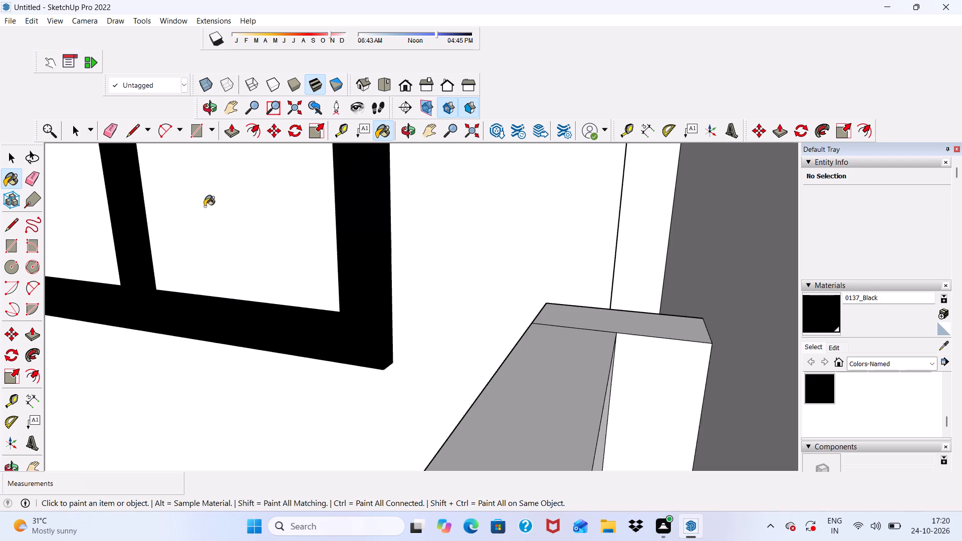
Examine the house front and the ground-floor two-pane window frame for faces still lacking black paint.
{"action": "scroll", "coordinate": [206, 208], "scroll_direction": "down", "scroll_amount": 7}
{"action": "left_click", "coordinate": [407, 86]}
{"action": "scroll", "coordinate": [404, 126], "scroll_direction": "down", "scroll_amount": 4}
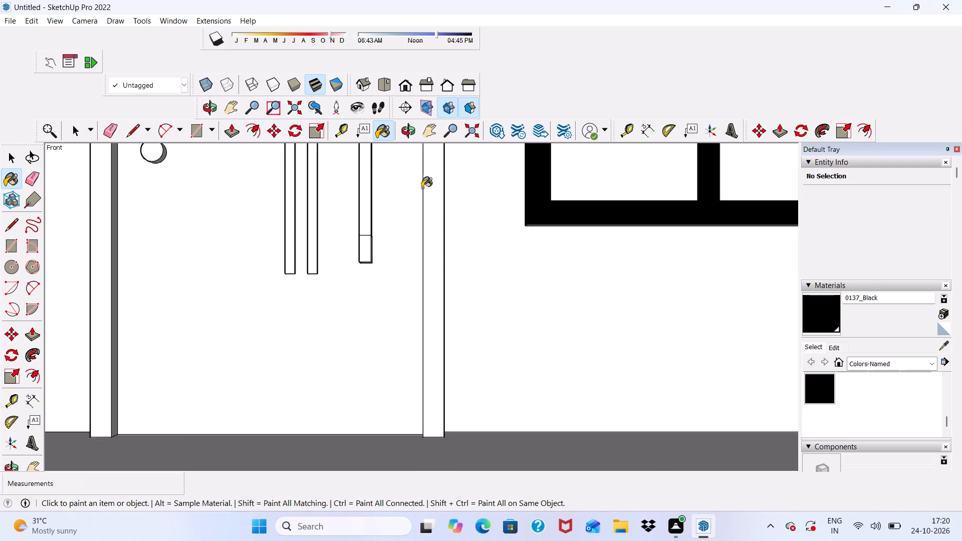
{"action": "scroll", "coordinate": [422, 188], "scroll_direction": "down", "scroll_amount": 2}
{"action": "scroll", "coordinate": [429, 226], "scroll_direction": "up", "scroll_amount": 1}
{"action": "scroll", "coordinate": [421, 235], "scroll_direction": "down", "scroll_amount": 13}
{"action": "scroll", "coordinate": [415, 85], "scroll_direction": "up", "scroll_amount": 5}
{"action": "scroll", "coordinate": [331, 400], "scroll_direction": "down", "scroll_amount": 9}
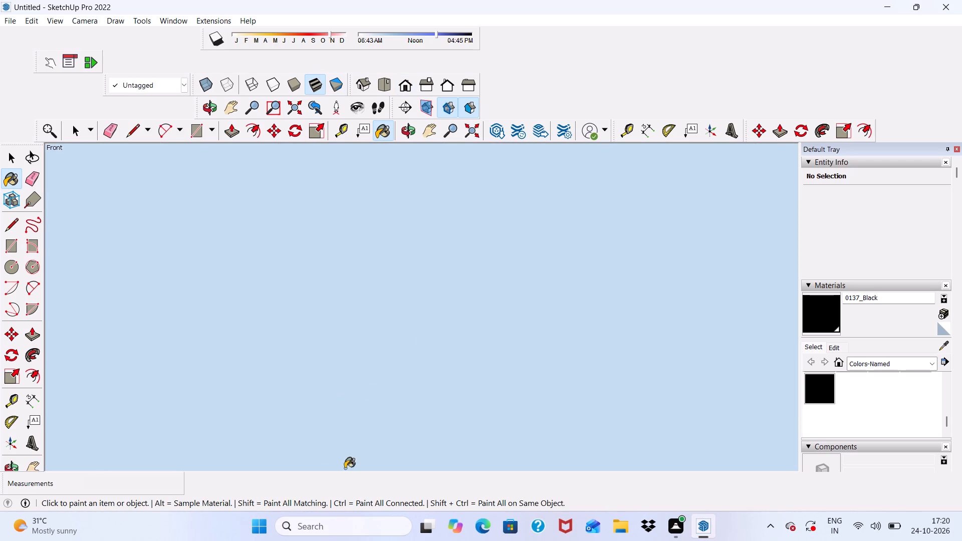
{"action": "scroll", "coordinate": [345, 468], "scroll_direction": "down", "scroll_amount": 4}
{"action": "scroll", "coordinate": [353, 444], "scroll_direction": "down", "scroll_amount": 20}
{"action": "scroll", "coordinate": [353, 444], "scroll_direction": "down", "scroll_amount": 3}
{"action": "scroll", "coordinate": [270, 364], "scroll_direction": "up", "scroll_amount": 1}
{"action": "scroll", "coordinate": [273, 369], "scroll_direction": "down", "scroll_amount": 10}
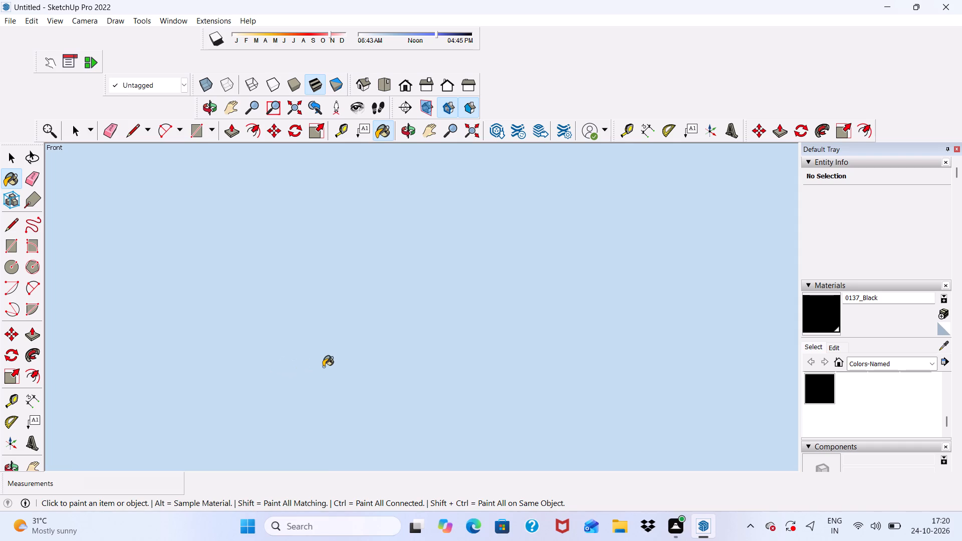
{"action": "scroll", "coordinate": [323, 367], "scroll_direction": "down", "scroll_amount": 3}
{"action": "scroll", "coordinate": [338, 358], "scroll_direction": "down", "scroll_amount": 20}
{"action": "scroll", "coordinate": [338, 358], "scroll_direction": "down", "scroll_amount": 6}
{"action": "scroll", "coordinate": [181, 325], "scroll_direction": "up", "scroll_amount": 2}
{"action": "scroll", "coordinate": [179, 347], "scroll_direction": "down", "scroll_amount": 5}
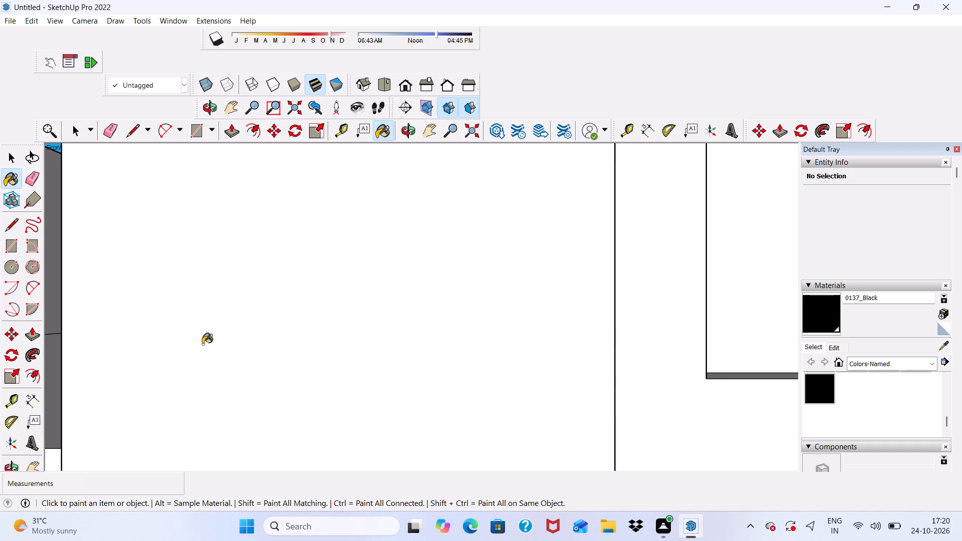
{"action": "scroll", "coordinate": [202, 344], "scroll_direction": "down", "scroll_amount": 8}
{"action": "scroll", "coordinate": [286, 283], "scroll_direction": "down", "scroll_amount": 20}
{"action": "scroll", "coordinate": [286, 283], "scroll_direction": "down", "scroll_amount": 6}
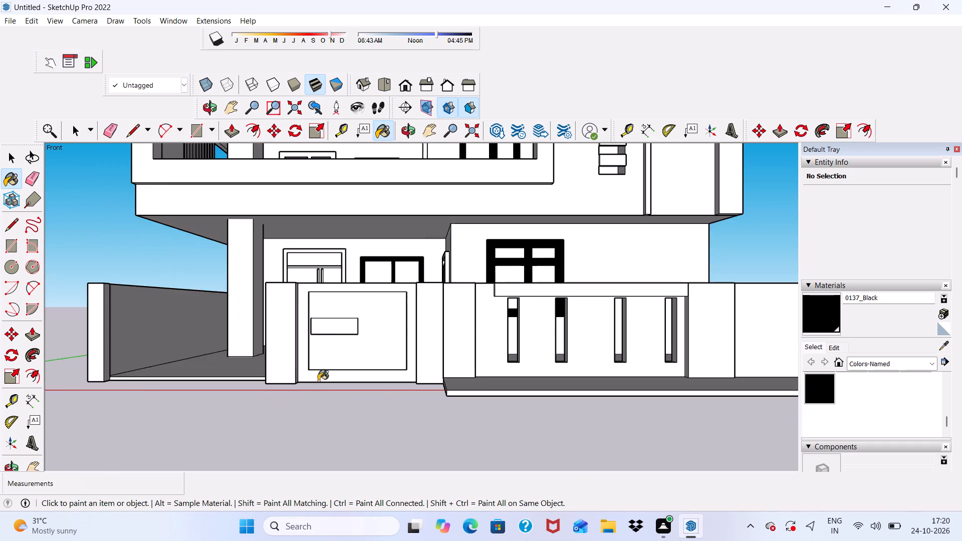
{"action": "scroll", "coordinate": [318, 381], "scroll_direction": "down", "scroll_amount": 4}
{"action": "scroll", "coordinate": [409, 210], "scroll_direction": "up", "scroll_amount": 20}
{"action": "scroll", "coordinate": [409, 210], "scroll_direction": "up", "scroll_amount": 7}
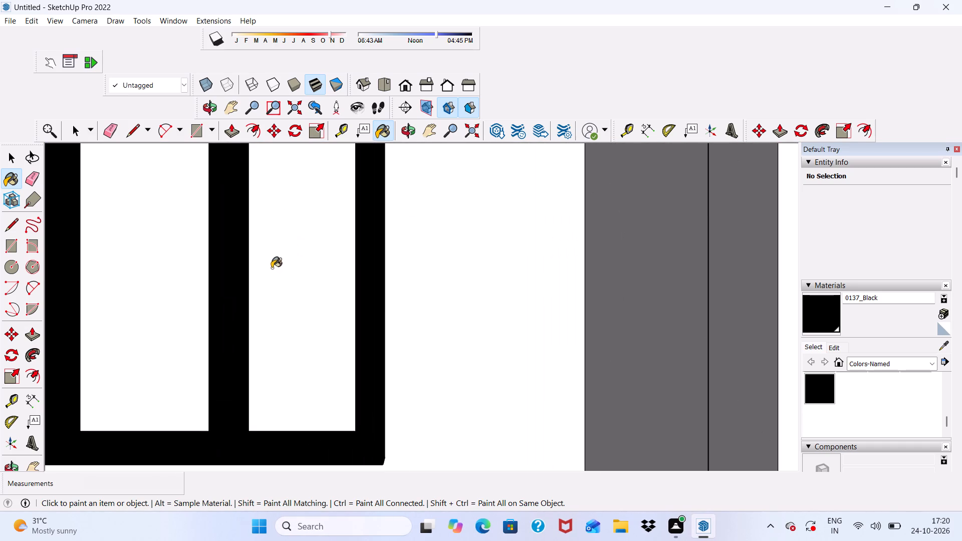
{"action": "middle_click_drag", "start_coordinate": [271, 268], "coordinate": [253, 372]}
{"action": "scroll", "coordinate": [236, 205], "scroll_direction": "up", "scroll_amount": 1}
{"action": "scroll", "coordinate": [131, 348], "scroll_direction": "down", "scroll_amount": 2}
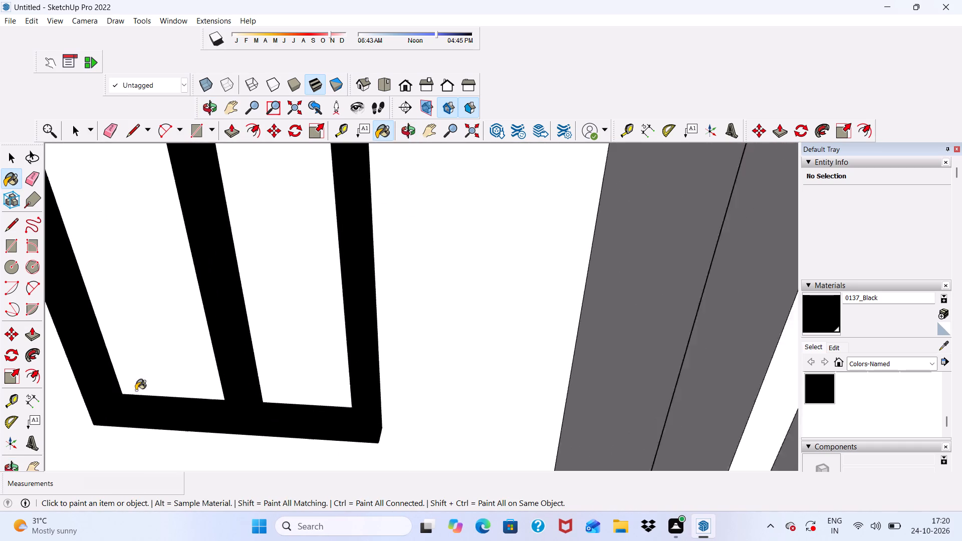
{"action": "scroll", "coordinate": [136, 390], "scroll_direction": "down", "scroll_amount": 4}
{"action": "scroll", "coordinate": [185, 391], "scroll_direction": "up", "scroll_amount": 6}
{"action": "scroll", "coordinate": [185, 392], "scroll_direction": "down", "scroll_amount": 7}
{"action": "scroll", "coordinate": [243, 285], "scroll_direction": "down", "scroll_amount": 4}
{"action": "scroll", "coordinate": [159, 235], "scroll_direction": "up", "scroll_amount": 2}
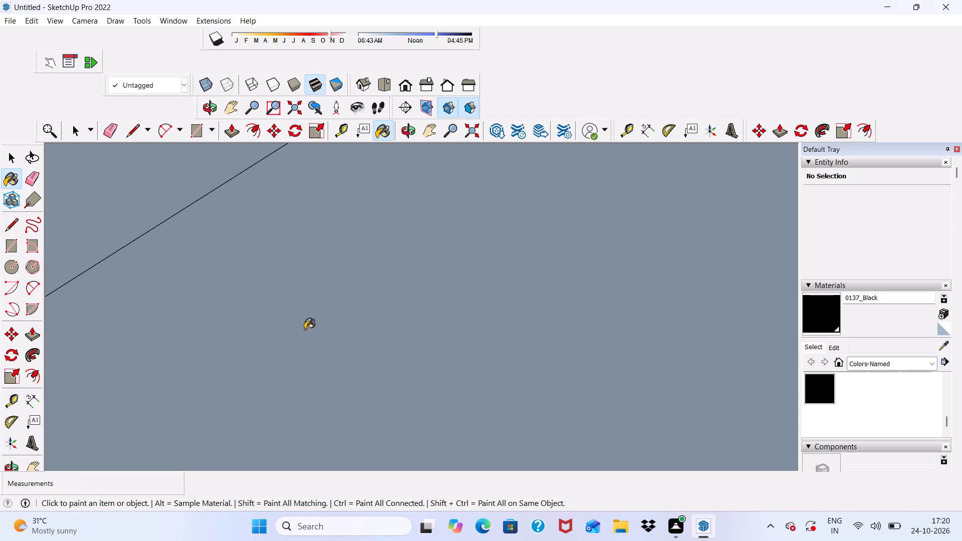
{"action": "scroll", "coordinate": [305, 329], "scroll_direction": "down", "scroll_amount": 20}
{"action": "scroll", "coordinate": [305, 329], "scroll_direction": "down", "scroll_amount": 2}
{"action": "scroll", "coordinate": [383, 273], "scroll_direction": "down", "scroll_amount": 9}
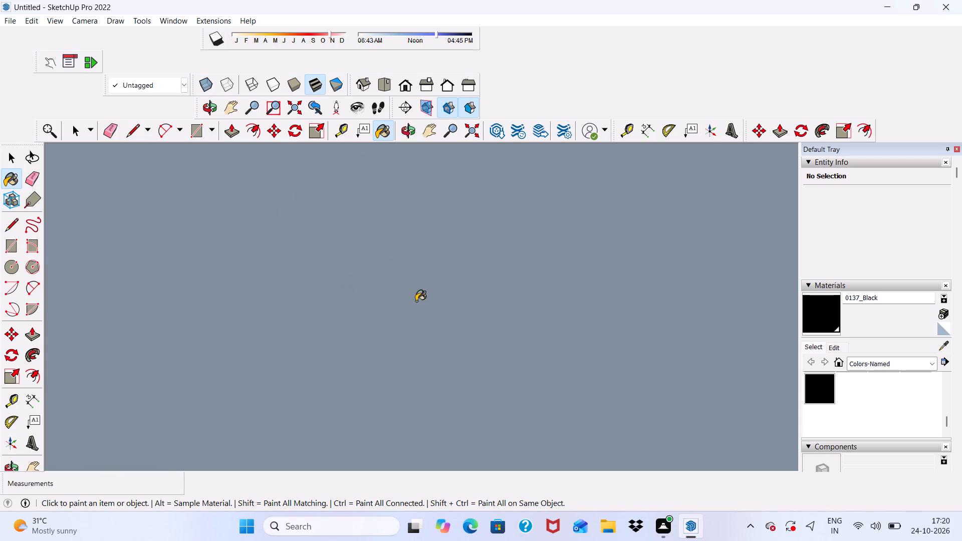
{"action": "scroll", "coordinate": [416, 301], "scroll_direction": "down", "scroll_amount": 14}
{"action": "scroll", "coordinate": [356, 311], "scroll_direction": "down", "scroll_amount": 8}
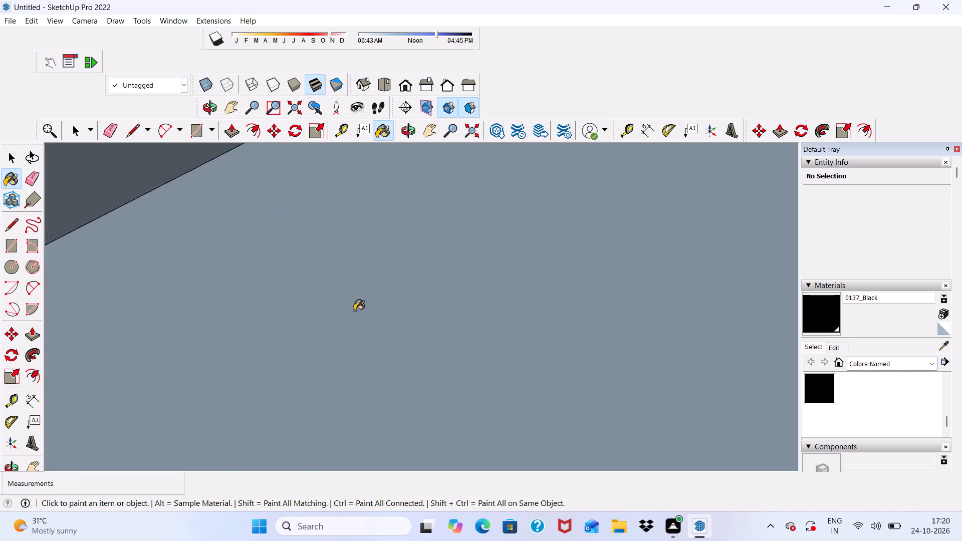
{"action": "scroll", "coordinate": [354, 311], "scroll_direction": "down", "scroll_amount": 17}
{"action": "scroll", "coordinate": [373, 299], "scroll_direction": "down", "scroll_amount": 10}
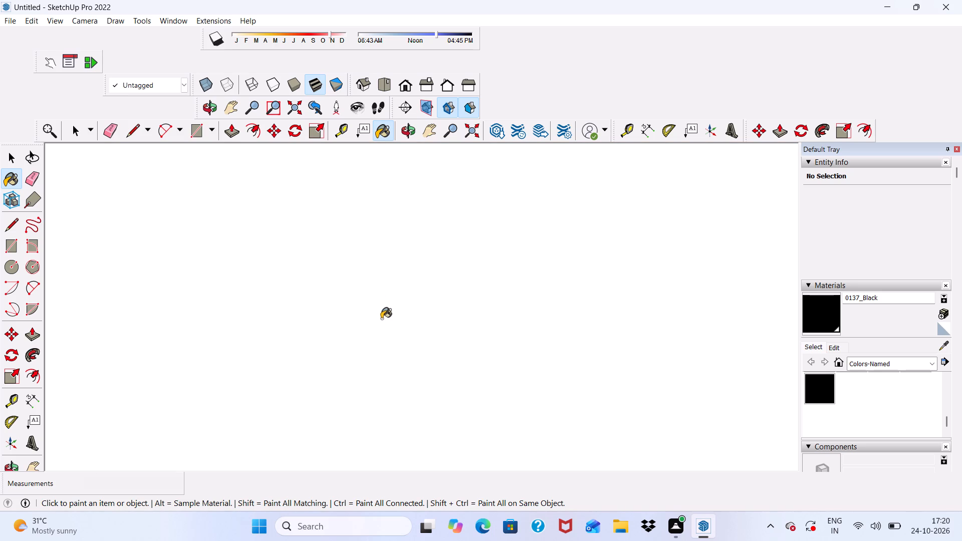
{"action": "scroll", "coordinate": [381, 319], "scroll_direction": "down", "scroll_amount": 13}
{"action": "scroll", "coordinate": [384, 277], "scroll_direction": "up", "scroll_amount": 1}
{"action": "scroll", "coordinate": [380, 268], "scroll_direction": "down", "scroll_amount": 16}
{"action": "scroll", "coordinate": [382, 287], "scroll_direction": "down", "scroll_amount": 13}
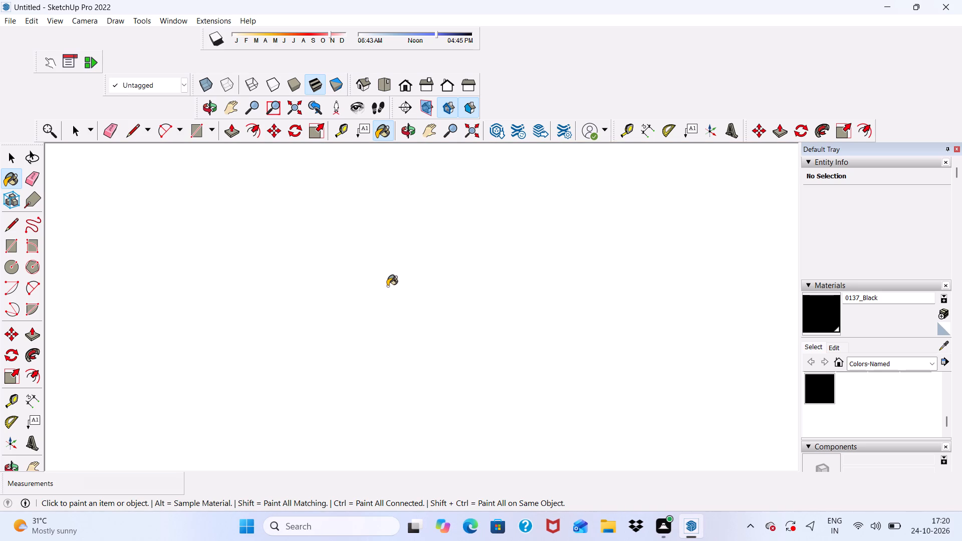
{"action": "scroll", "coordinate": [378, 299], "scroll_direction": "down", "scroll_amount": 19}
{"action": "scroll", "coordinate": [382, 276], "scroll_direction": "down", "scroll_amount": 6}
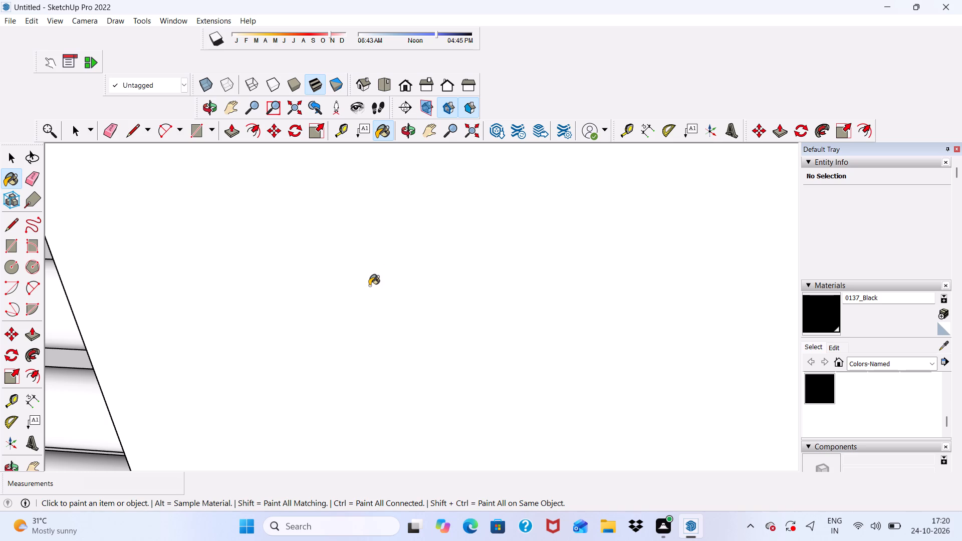
Examine the top-floor and first-floor balcony window frames for faces still lacking black paint.
{"action": "scroll", "coordinate": [369, 284], "scroll_direction": "down", "scroll_amount": 20}
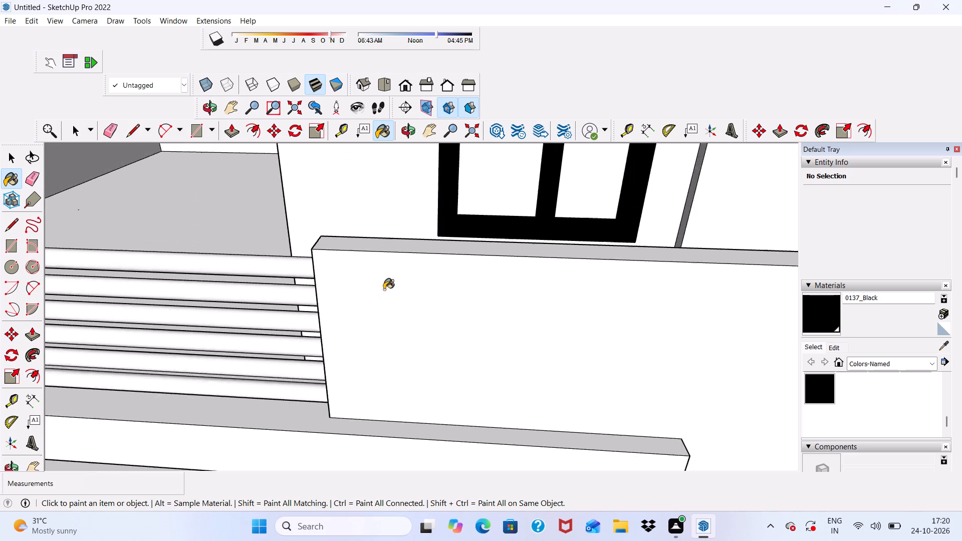
{"action": "scroll", "coordinate": [384, 290], "scroll_direction": "down", "scroll_amount": 3}
{"action": "scroll", "coordinate": [485, 200], "scroll_direction": "up", "scroll_amount": 6}
{"action": "scroll", "coordinate": [425, 204], "scroll_direction": "up", "scroll_amount": 10}
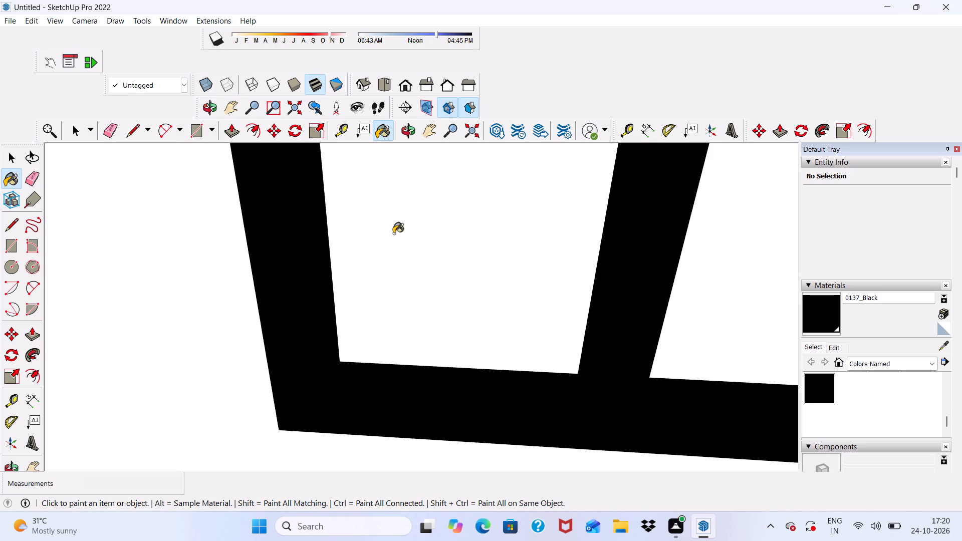
{"action": "scroll", "coordinate": [361, 235], "scroll_direction": "down", "scroll_amount": 20}
{"action": "scroll", "coordinate": [361, 235], "scroll_direction": "down", "scroll_amount": 4}
{"action": "scroll", "coordinate": [364, 313], "scroll_direction": "up", "scroll_amount": 3}
{"action": "scroll", "coordinate": [357, 312], "scroll_direction": "down", "scroll_amount": 5}
{"action": "scroll", "coordinate": [392, 397], "scroll_direction": "up", "scroll_amount": 4}
{"action": "scroll", "coordinate": [399, 347], "scroll_direction": "down", "scroll_amount": 3}
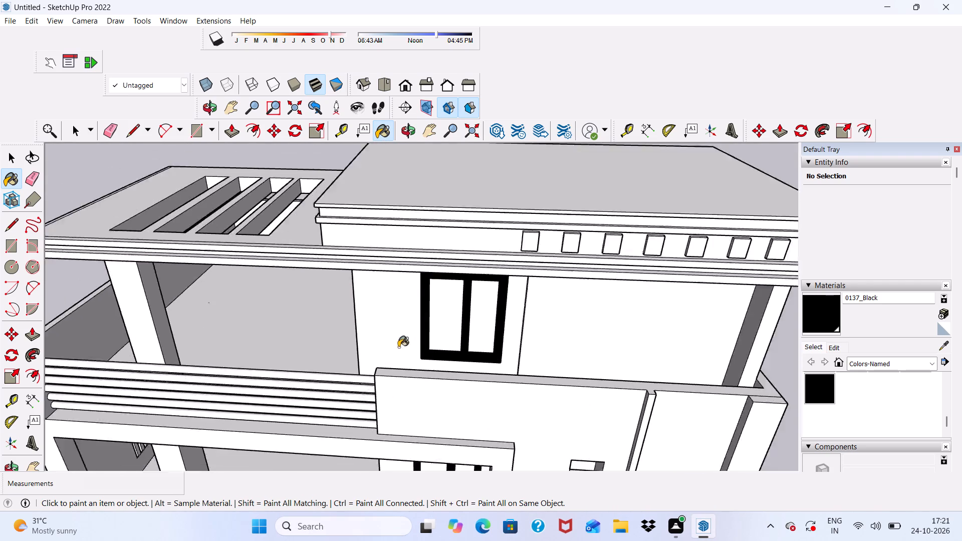
{"action": "scroll", "coordinate": [398, 347], "scroll_direction": "down", "scroll_amount": 2}
{"action": "middle_click_drag", "start_coordinate": [440, 410], "coordinate": [440, 314]}
{"action": "scroll", "coordinate": [440, 330], "scroll_direction": "up", "scroll_amount": 1}
{"action": "scroll", "coordinate": [441, 320], "scroll_direction": "down", "scroll_amount": 1}
{"action": "scroll", "coordinate": [440, 399], "scroll_direction": "up", "scroll_amount": 7}
{"action": "scroll", "coordinate": [330, 281], "scroll_direction": "down", "scroll_amount": 2}
{"action": "scroll", "coordinate": [278, 476], "scroll_direction": "up", "scroll_amount": 6}
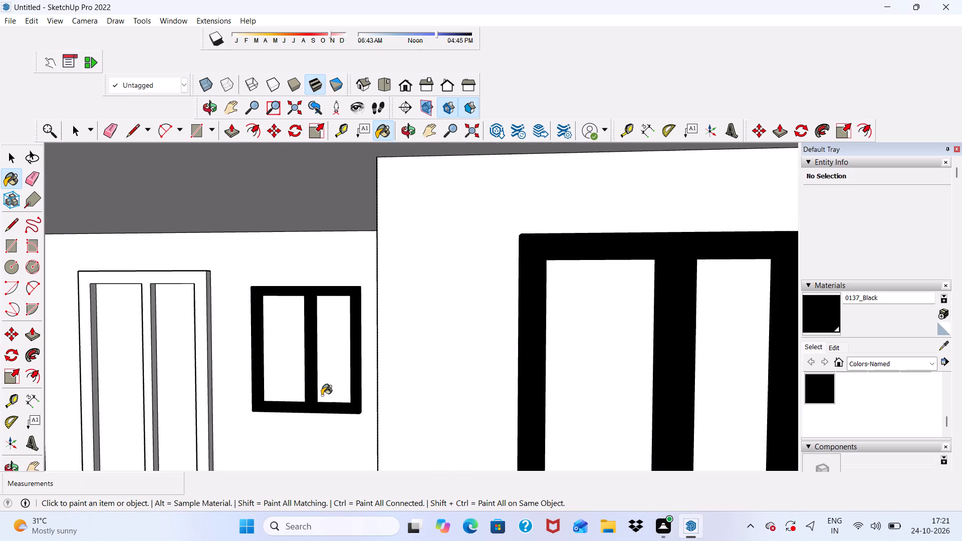
{"action": "scroll", "coordinate": [322, 395], "scroll_direction": "up", "scroll_amount": 4}
{"action": "middle_click_drag", "start_coordinate": [317, 385], "coordinate": [322, 362]}
{"action": "scroll", "coordinate": [320, 344], "scroll_direction": "down", "scroll_amount": 5}
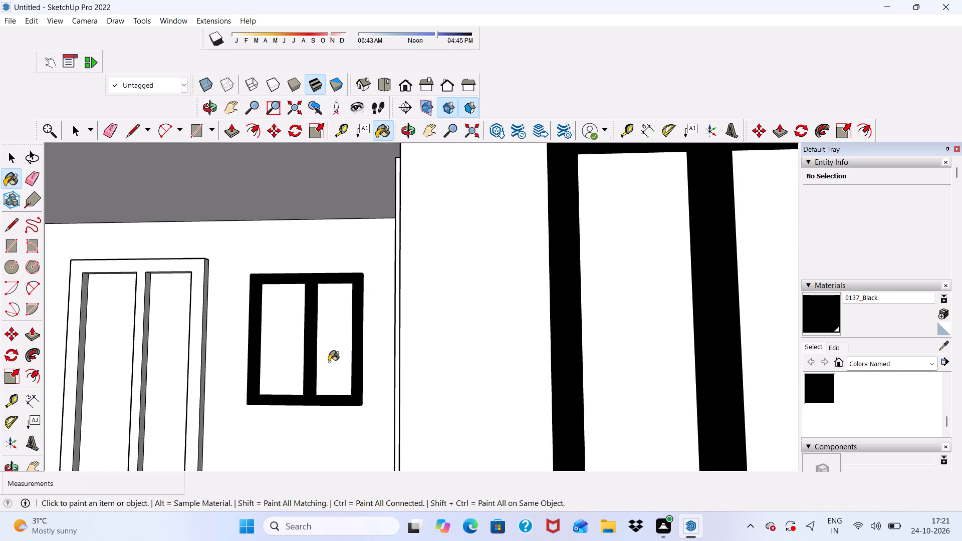
{"action": "scroll", "coordinate": [327, 362], "scroll_direction": "down", "scroll_amount": 16}
{"action": "scroll", "coordinate": [337, 445], "scroll_direction": "up", "scroll_amount": 17}
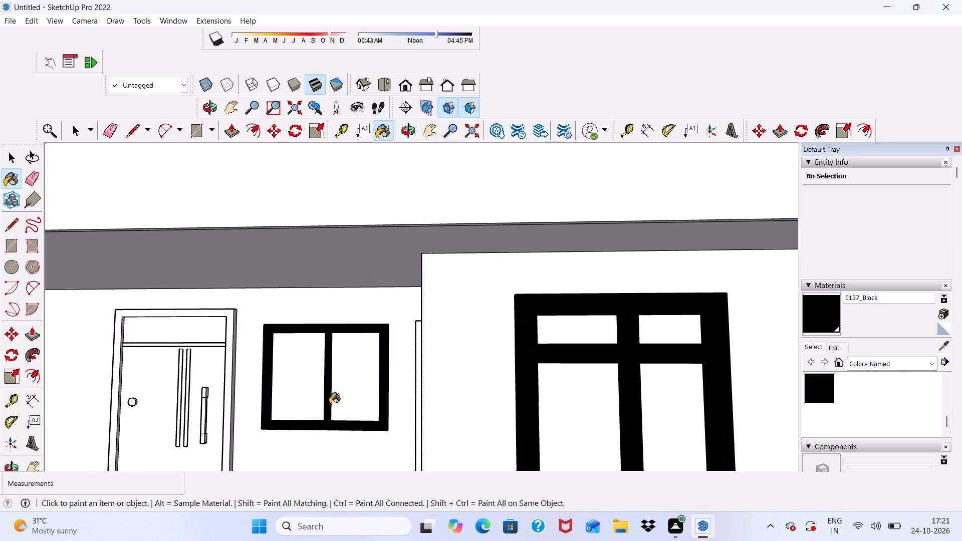
Paint the top inner faces of both openings in the ground-floor two-pane window 0137_Black.
{"action": "middle_click_drag", "start_coordinate": [330, 404], "coordinate": [337, 373]}
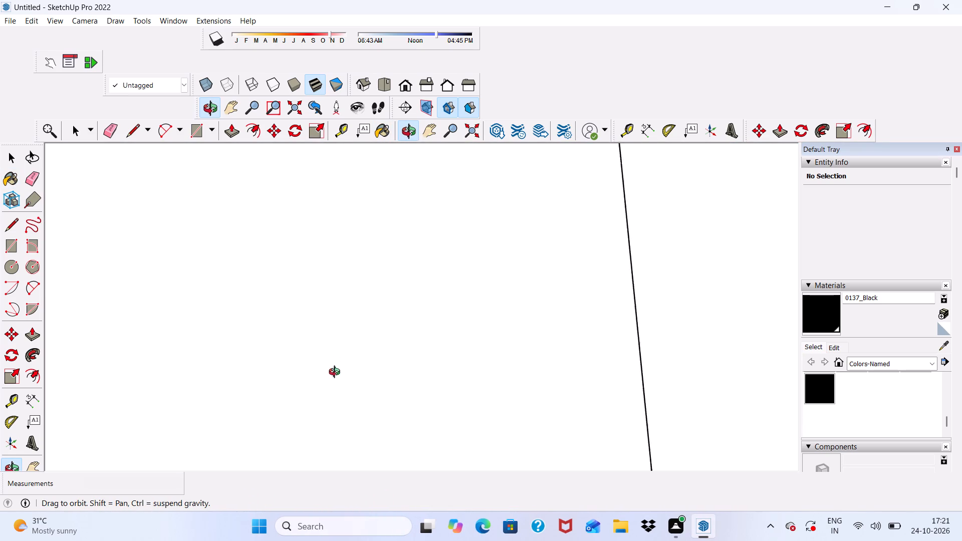
{"action": "middle_click_drag", "start_coordinate": [337, 373], "coordinate": [335, 398]}
{"action": "scroll", "coordinate": [335, 398], "scroll_direction": "up", "scroll_amount": 12}
{"action": "scroll", "coordinate": [279, 355], "scroll_direction": "down", "scroll_amount": 1}
{"action": "middle_click_drag", "start_coordinate": [273, 328], "coordinate": [273, 303]}
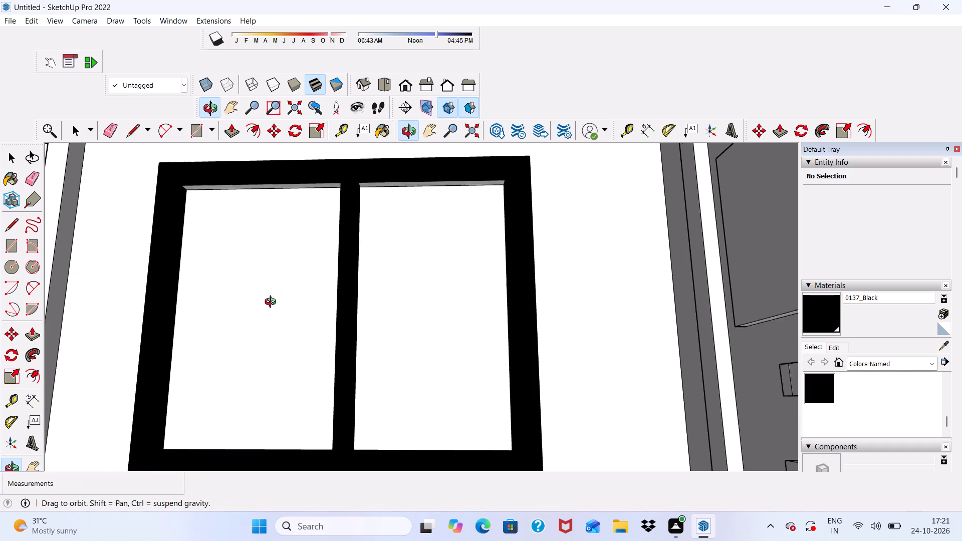
{"action": "middle_click_drag", "start_coordinate": [273, 303], "coordinate": [271, 268]}
{"action": "scroll", "coordinate": [257, 224], "scroll_direction": "up", "scroll_amount": 9}
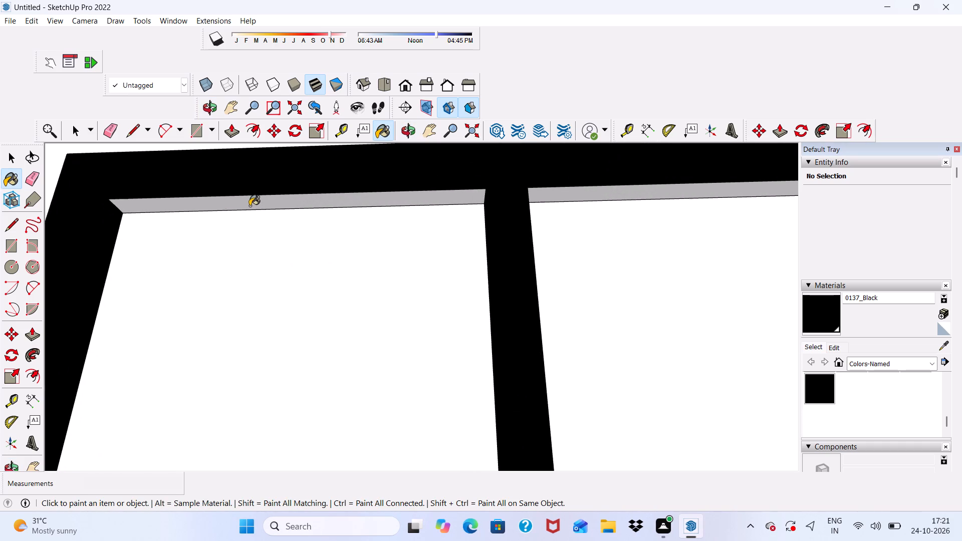
{"action": "left_click", "coordinate": [250, 206]}
{"action": "scroll", "coordinate": [221, 224], "scroll_direction": "down", "scroll_amount": 7}
{"action": "scroll", "coordinate": [409, 240], "scroll_direction": "up", "scroll_amount": 5}
{"action": "scroll", "coordinate": [405, 222], "scroll_direction": "down", "scroll_amount": 4}
{"action": "scroll", "coordinate": [394, 204], "scroll_direction": "up", "scroll_amount": 1}
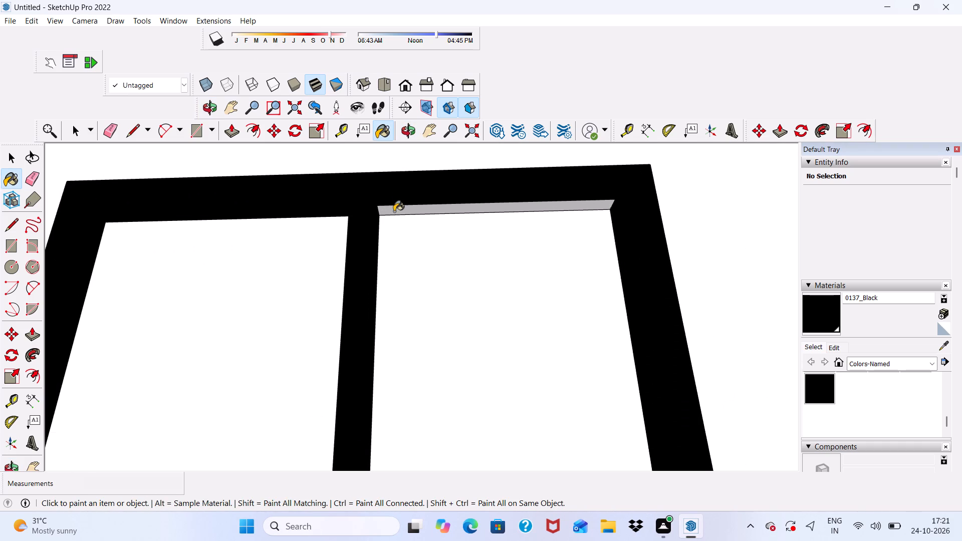
{"action": "left_click", "coordinate": [394, 211]}
Examine the ground-floor window and the whole house front for frames that are still unpainted.
{"action": "scroll", "coordinate": [391, 216], "scroll_direction": "down", "scroll_amount": 4}
{"action": "middle_click_drag", "start_coordinate": [367, 296], "coordinate": [370, 304]}
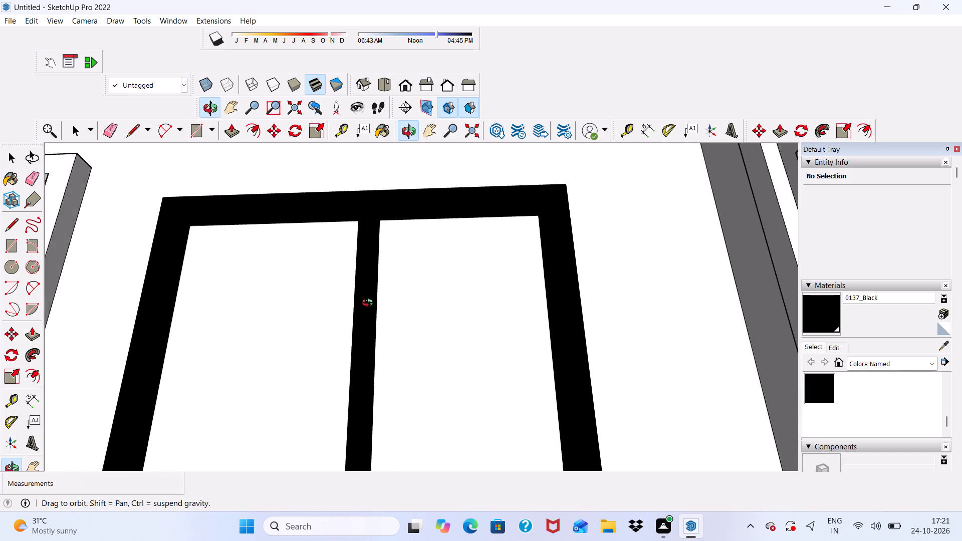
{"action": "middle_click_drag", "start_coordinate": [370, 304], "coordinate": [314, 377]}
{"action": "scroll", "coordinate": [303, 186], "scroll_direction": "down", "scroll_amount": 4}
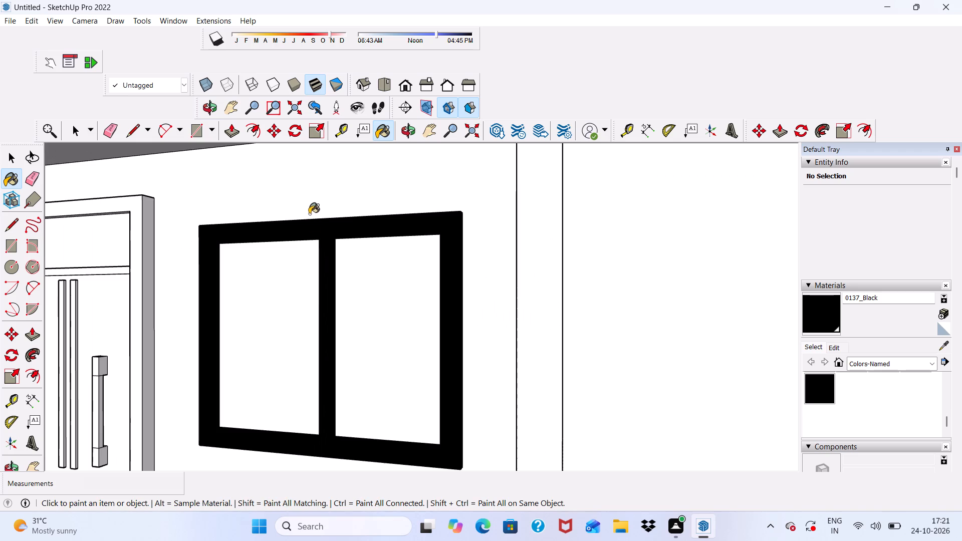
{"action": "middle_click_drag", "start_coordinate": [314, 304], "coordinate": [309, 316]}
{"action": "scroll", "coordinate": [307, 232], "scroll_direction": "up", "scroll_amount": 1}
{"action": "scroll", "coordinate": [306, 216], "scroll_direction": "down", "scroll_amount": 14}
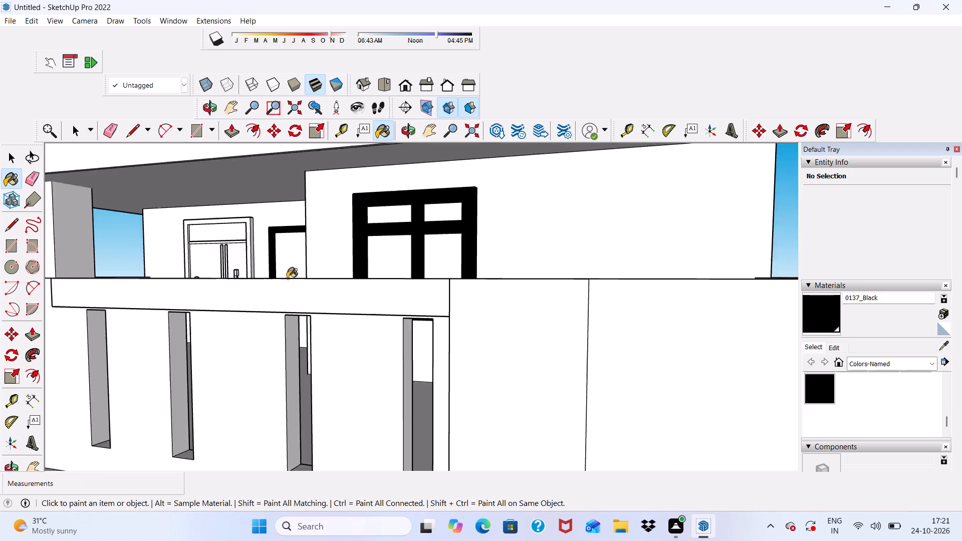
{"action": "scroll", "coordinate": [286, 263], "scroll_direction": "up", "scroll_amount": 5}
{"action": "scroll", "coordinate": [286, 250], "scroll_direction": "down", "scroll_amount": 15}
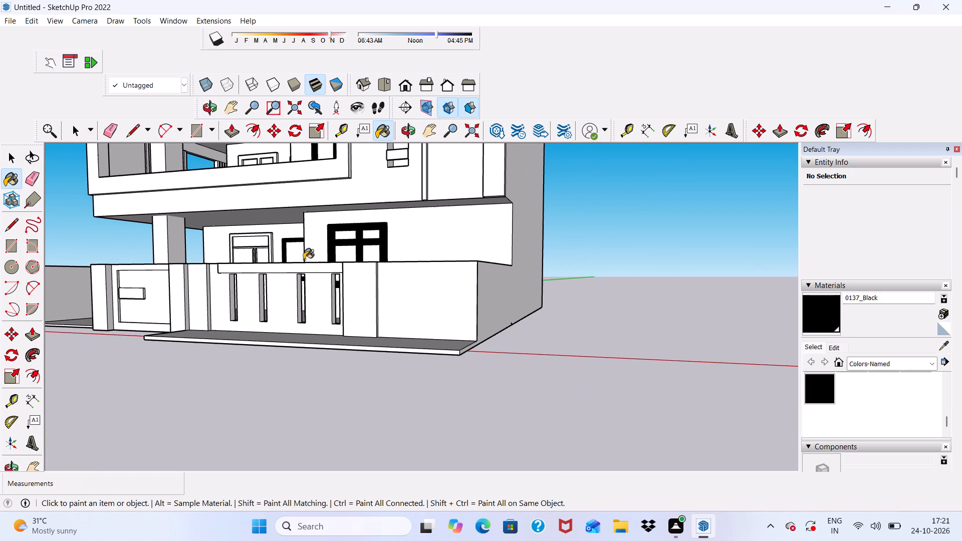
{"action": "key", "text": "space"}
{"action": "scroll", "coordinate": [187, 301], "scroll_direction": "down", "scroll_amount": 7}
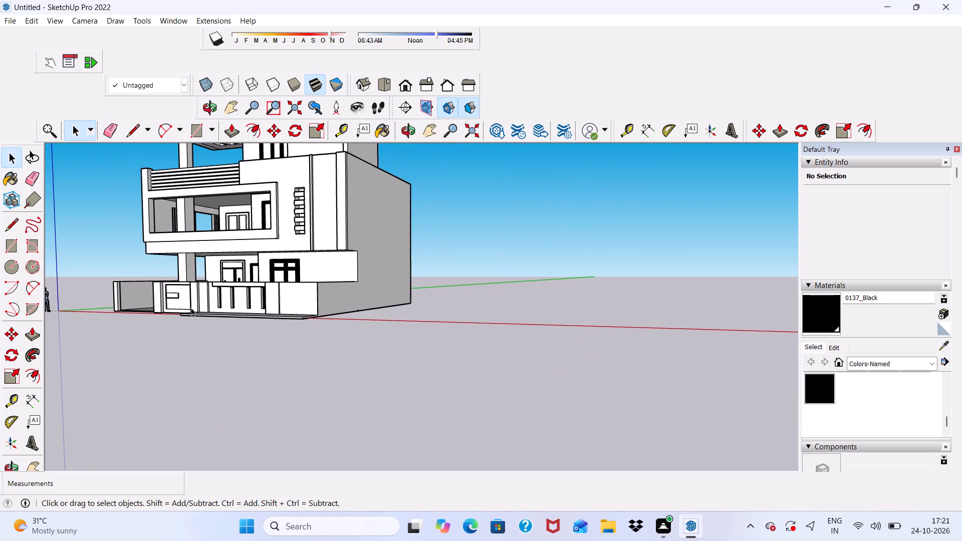
{"action": "middle_click_drag", "start_coordinate": [191, 308], "coordinate": [251, 380]}
{"action": "scroll", "coordinate": [251, 380], "scroll_direction": "up", "scroll_amount": 2}
{"action": "scroll", "coordinate": [246, 365], "scroll_direction": "down", "scroll_amount": 5}
{"action": "scroll", "coordinate": [178, 323], "scroll_direction": "up", "scroll_amount": 2}
{"action": "scroll", "coordinate": [144, 271], "scroll_direction": "down", "scroll_amount": 4}
{"action": "scroll", "coordinate": [161, 268], "scroll_direction": "up", "scroll_amount": 4}
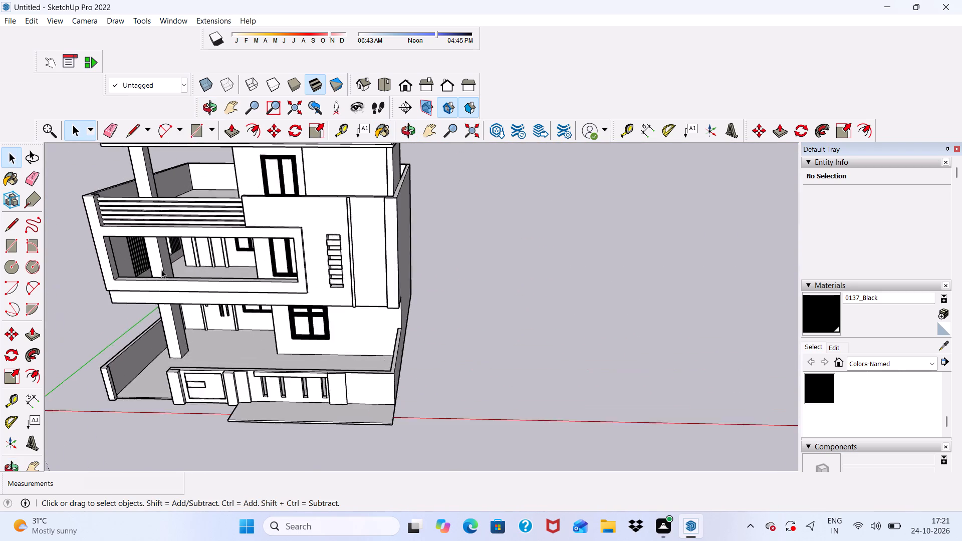
{"action": "scroll", "coordinate": [161, 269], "scroll_direction": "up", "scroll_amount": 11}
{"action": "scroll", "coordinate": [176, 247], "scroll_direction": "down", "scroll_amount": 6}
{"action": "middle_click_drag", "start_coordinate": [215, 272], "coordinate": [247, 181]}
{"action": "scroll", "coordinate": [247, 181], "scroll_direction": "up", "scroll_amount": 6}
{"action": "scroll", "coordinate": [233, 201], "scroll_direction": "down", "scroll_amount": 3}
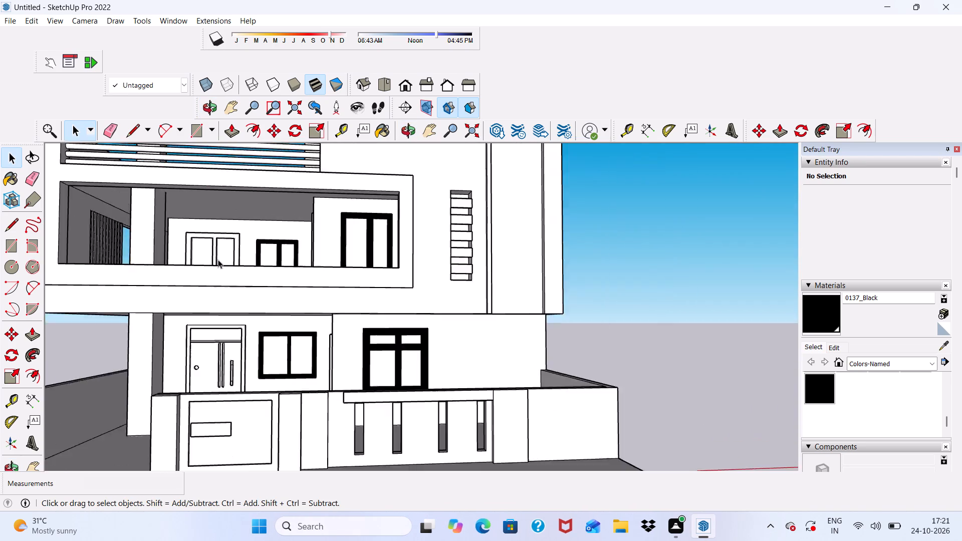
{"action": "scroll", "coordinate": [218, 260], "scroll_direction": "up", "scroll_amount": 5}
{"action": "scroll", "coordinate": [272, 288], "scroll_direction": "down", "scroll_amount": 2}
{"action": "scroll", "coordinate": [12, 0], "scroll_direction": "up", "scroll_amount": 1}
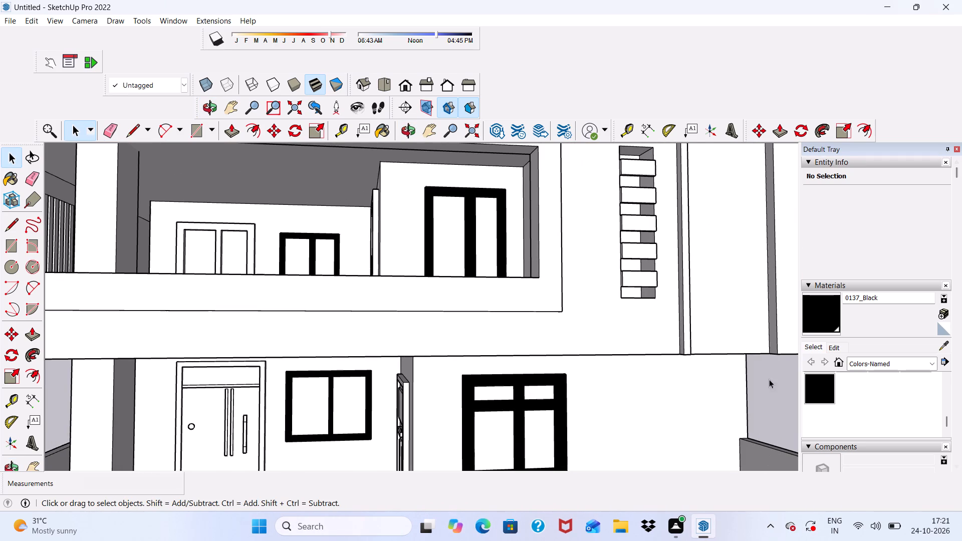
Paint the front face and outer right side of the leftmost two-pane frame on the first-floor balcony's back wall 0137_Black.
{"action": "left_click", "coordinate": [817, 387]}
{"action": "scroll", "coordinate": [355, 249], "scroll_direction": "up", "scroll_amount": 3}
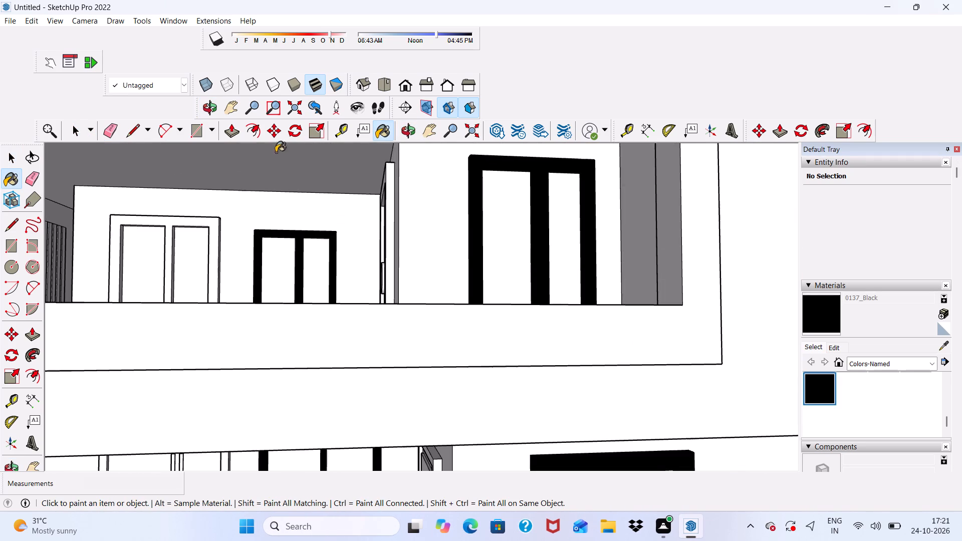
{"action": "scroll", "coordinate": [235, 198], "scroll_direction": "up", "scroll_amount": 10}
{"action": "left_click", "coordinate": [153, 231]}
{"action": "middle_click_drag", "start_coordinate": [305, 276], "coordinate": [148, 303]}
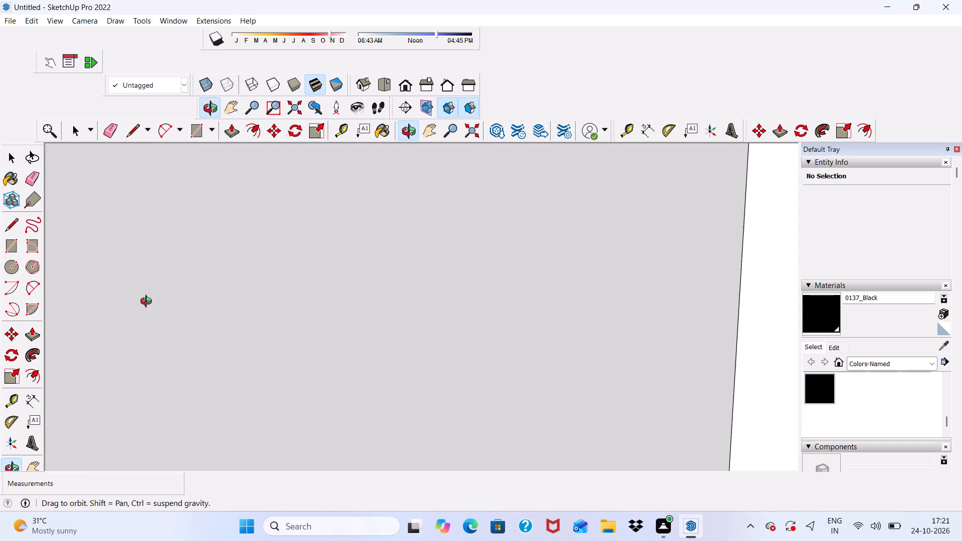
{"action": "middle_click_drag", "start_coordinate": [148, 303], "coordinate": [221, 288]}
{"action": "scroll", "coordinate": [297, 279], "scroll_direction": "up", "scroll_amount": 9}
{"action": "left_click", "coordinate": [280, 252]}
Paint the left, top and right inner faces of the right opening in the balcony's leftmost two-pane frame 0137_Black.
{"action": "scroll", "coordinate": [96, 278], "scroll_direction": "up", "scroll_amount": 2}
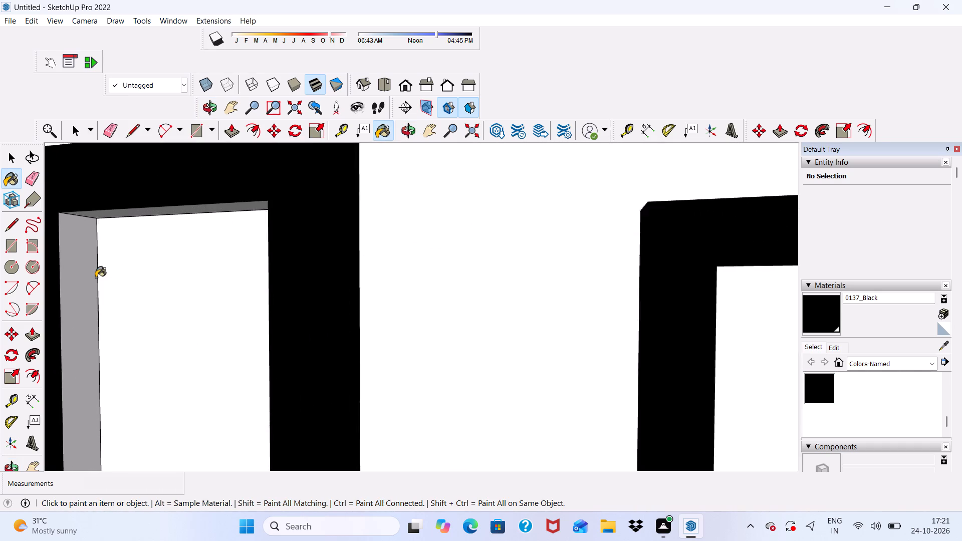
{"action": "scroll", "coordinate": [96, 278], "scroll_direction": "up", "scroll_amount": 5}
{"action": "left_click", "coordinate": [72, 274]}
{"action": "left_click", "coordinate": [131, 179]}
{"action": "middle_click_drag", "start_coordinate": [151, 223], "coordinate": [335, 248]}
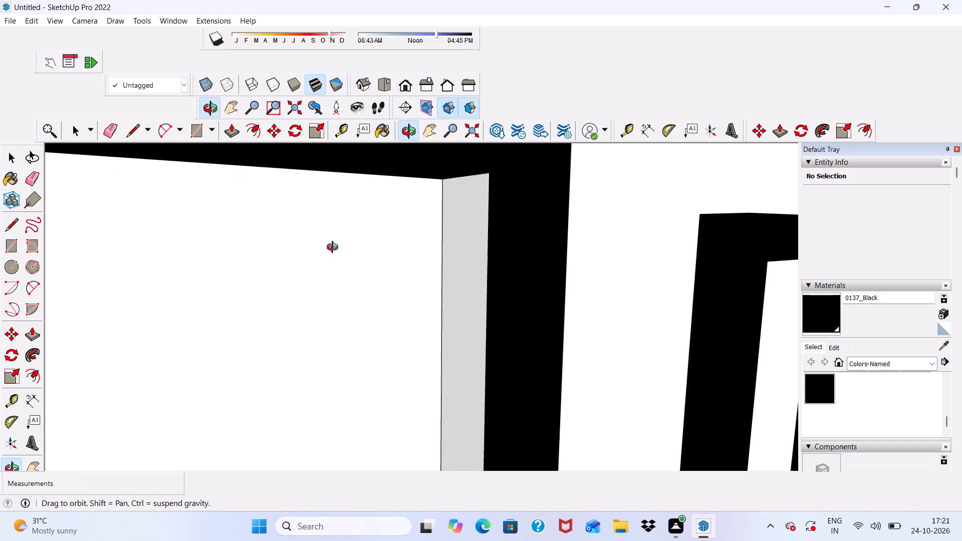
{"action": "middle_click_drag", "start_coordinate": [335, 248], "coordinate": [336, 251]}
{"action": "scroll", "coordinate": [344, 257], "scroll_direction": "down", "scroll_amount": 1}
{"action": "left_click", "coordinate": [459, 280]}
Paint the mullion's left side and the left opening's top and left inner faces in the same balcony frame 0137_Black.
{"action": "scroll", "coordinate": [462, 256], "scroll_direction": "down", "scroll_amount": 8}
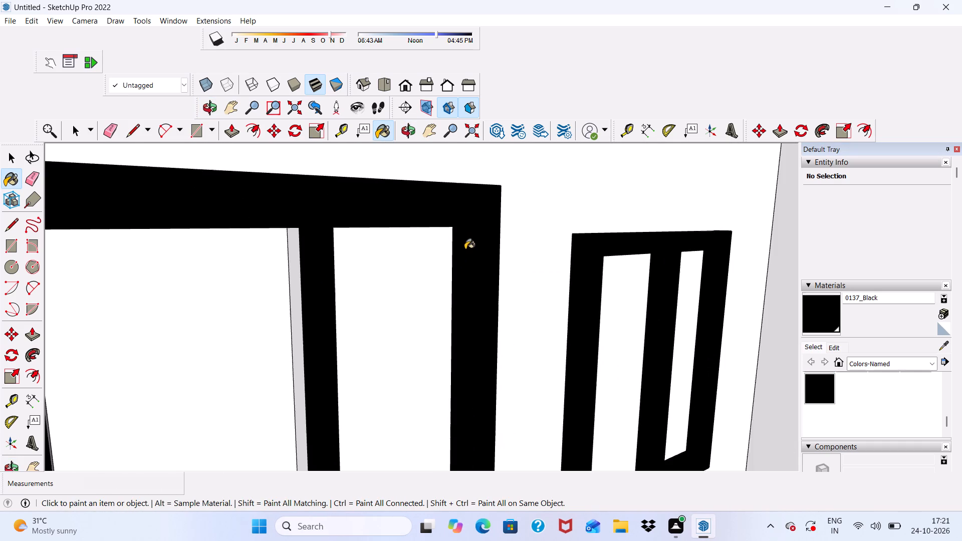
{"action": "scroll", "coordinate": [465, 249], "scroll_direction": "down", "scroll_amount": 4}
{"action": "scroll", "coordinate": [248, 318], "scroll_direction": "up", "scroll_amount": 7}
{"action": "left_click", "coordinate": [308, 273]}
{"action": "scroll", "coordinate": [308, 273], "scroll_direction": "down", "scroll_amount": 4}
{"action": "middle_click_drag", "start_coordinate": [421, 288], "coordinate": [203, 259]}
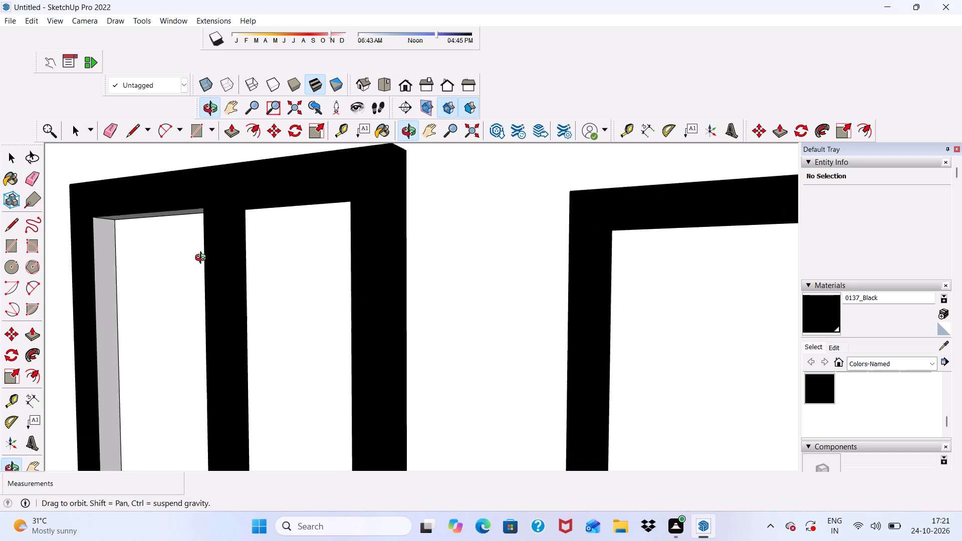
{"action": "middle_click_drag", "start_coordinate": [203, 259], "coordinate": [192, 222]}
{"action": "scroll", "coordinate": [138, 207], "scroll_direction": "up", "scroll_amount": 7}
{"action": "left_click_drag", "start_coordinate": [152, 240], "coordinate": [152, 247]}
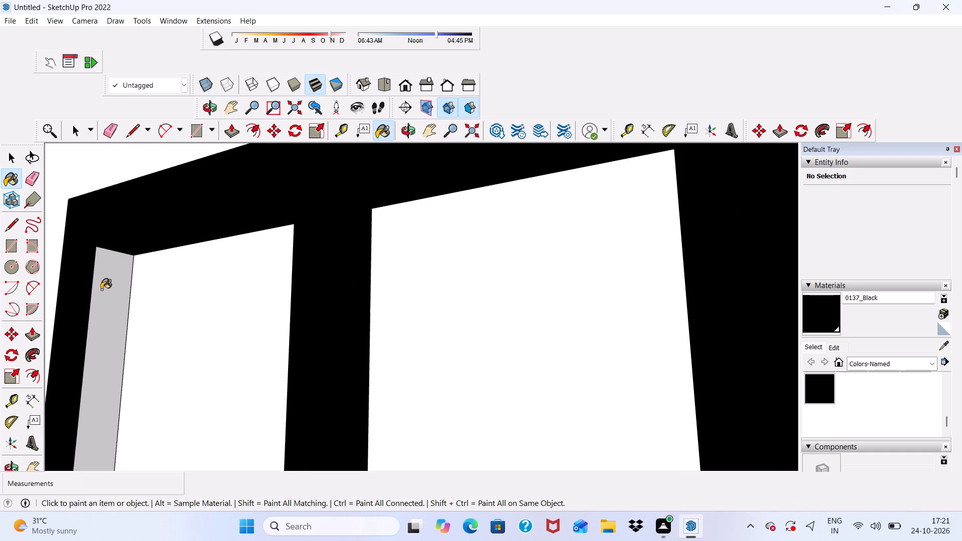
{"action": "left_click", "coordinate": [102, 290]}
Switch to the standard front view to check the balcony and ground-floor frames.
{"action": "scroll", "coordinate": [126, 264], "scroll_direction": "down", "scroll_amount": 8}
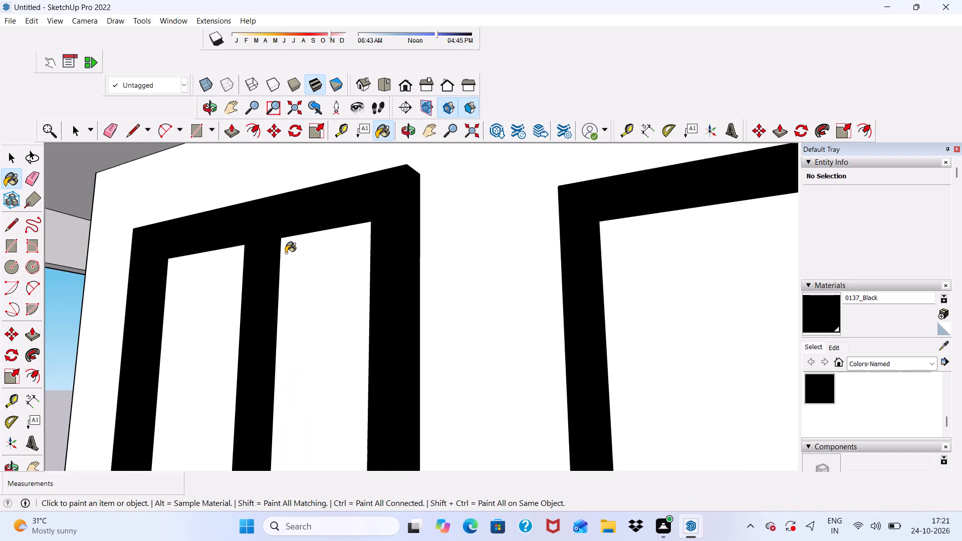
{"action": "scroll", "coordinate": [286, 253], "scroll_direction": "down", "scroll_amount": 8}
{"action": "middle_click_drag", "start_coordinate": [326, 279], "coordinate": [347, 362]}
{"action": "scroll", "coordinate": [350, 301], "scroll_direction": "up", "scroll_amount": 1}
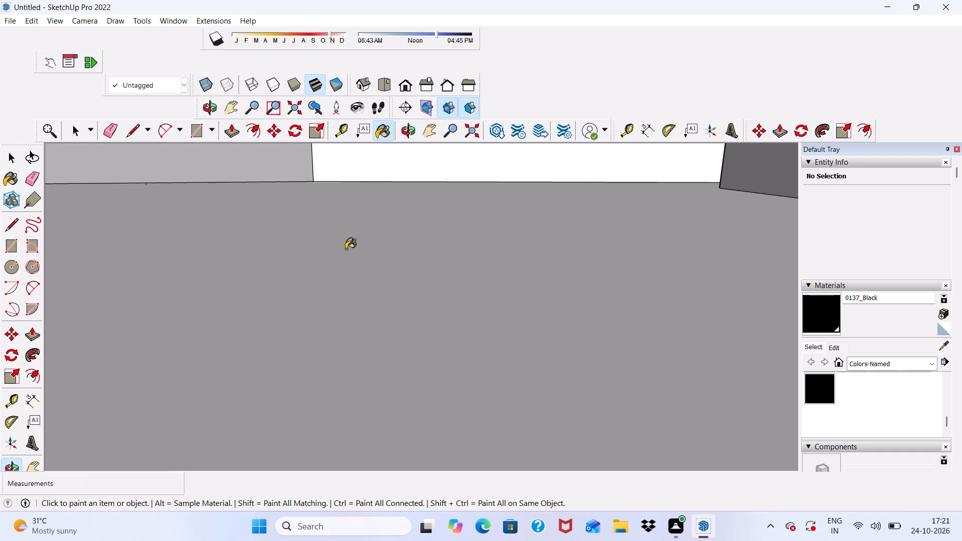
{"action": "scroll", "coordinate": [345, 241], "scroll_direction": "down", "scroll_amount": 4}
{"action": "left_click", "coordinate": [411, 86]}
{"action": "scroll", "coordinate": [402, 170], "scroll_direction": "down", "scroll_amount": 9}
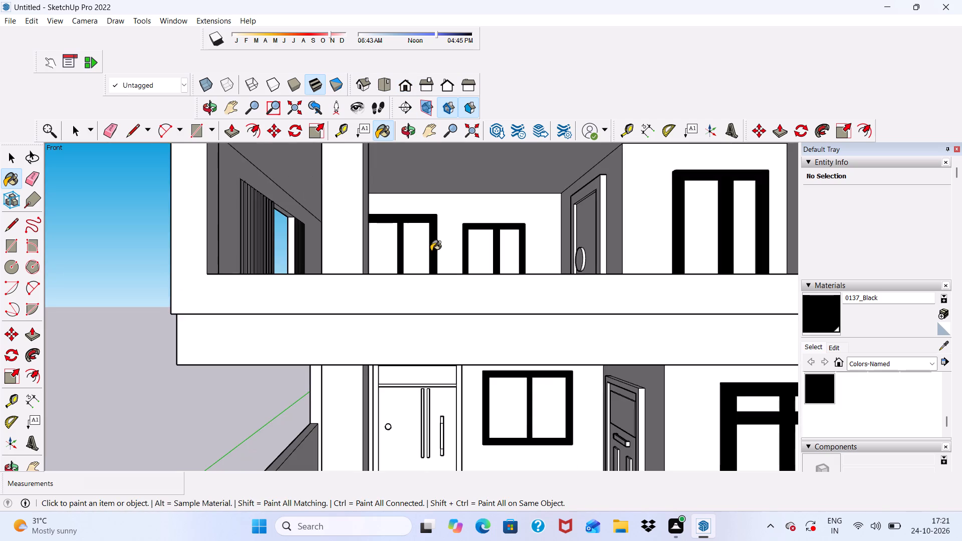
Examine the black window and door frames and the unpainted main door across the front facade from several angles.
{"action": "scroll", "coordinate": [431, 251], "scroll_direction": "down", "scroll_amount": 4}
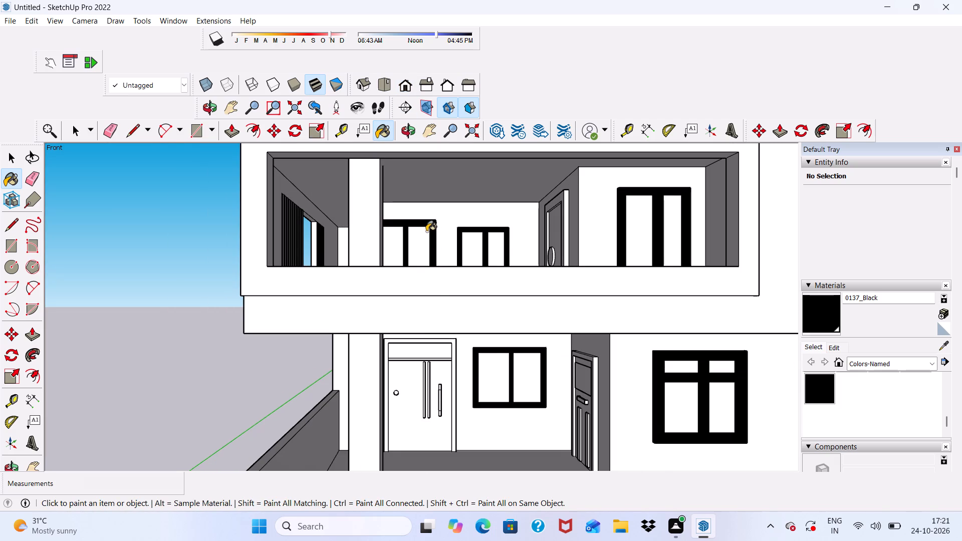
{"action": "scroll", "coordinate": [426, 231], "scroll_direction": "up", "scroll_amount": 4}
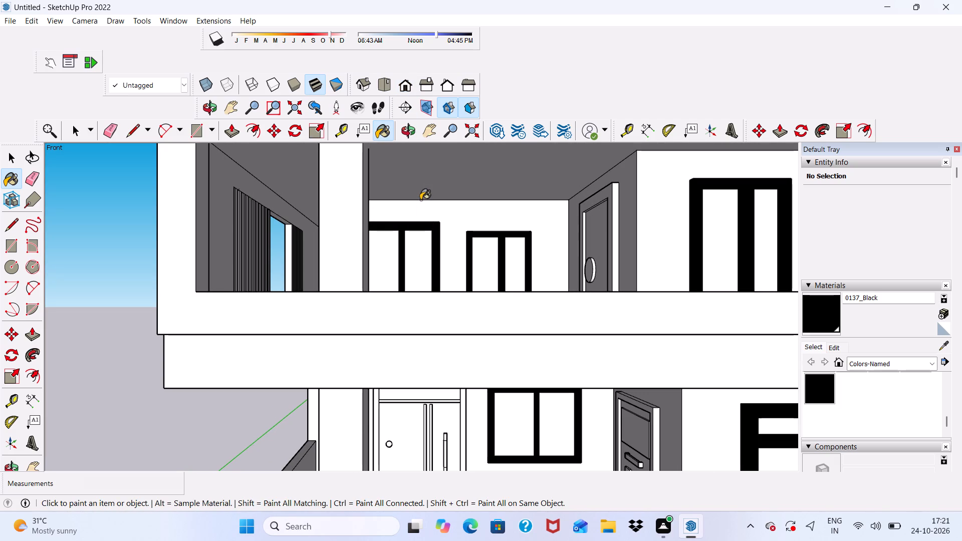
{"action": "scroll", "coordinate": [418, 193], "scroll_direction": "up", "scroll_amount": 1}
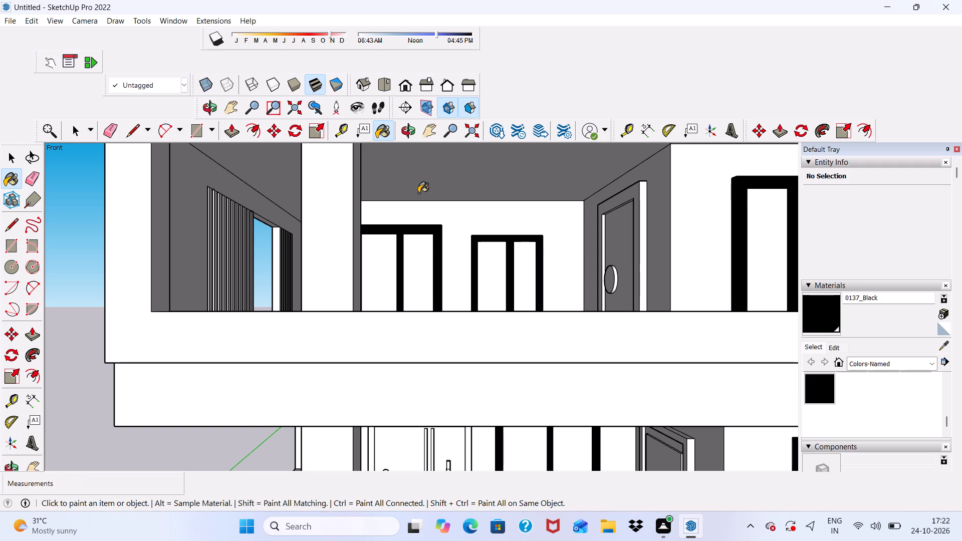
{"action": "key", "text": "space"}
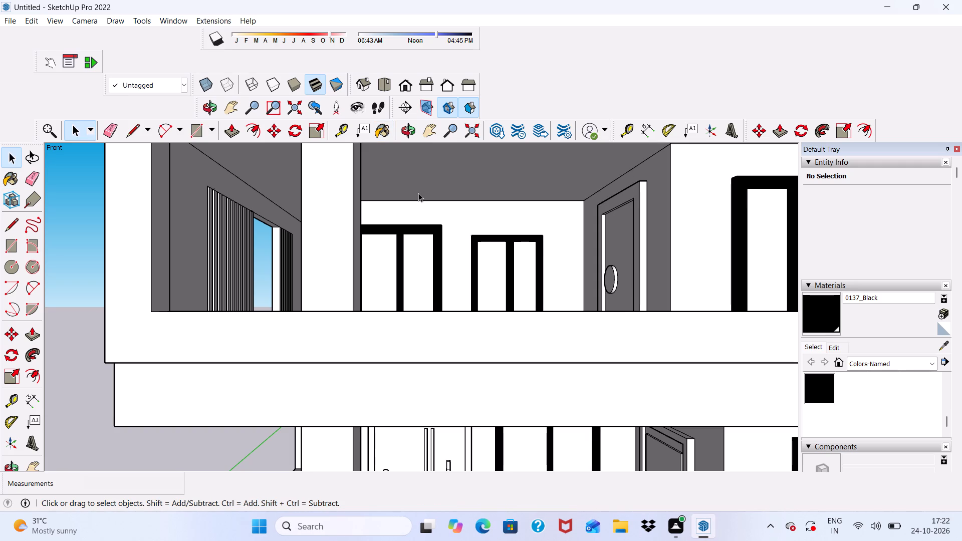
{"action": "scroll", "coordinate": [418, 194], "scroll_direction": "down", "scroll_amount": 1}
{"action": "middle_click_drag", "start_coordinate": [418, 194], "coordinate": [421, 235]}
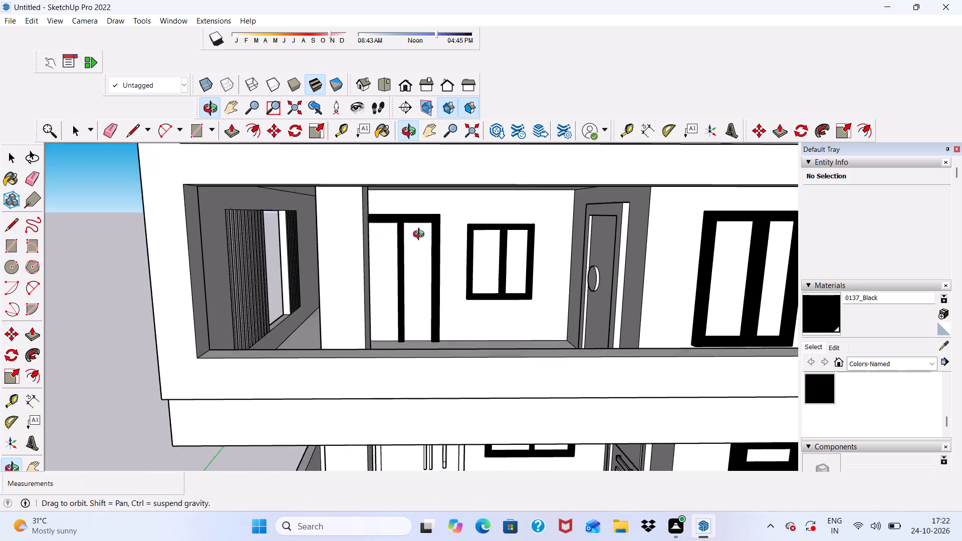
{"action": "middle_click_drag", "start_coordinate": [421, 235], "coordinate": [421, 252]}
{"action": "scroll", "coordinate": [415, 229], "scroll_direction": "down", "scroll_amount": 3}
{"action": "middle_click_drag", "start_coordinate": [405, 268], "coordinate": [405, 234]}
{"action": "scroll", "coordinate": [405, 234], "scroll_direction": "down", "scroll_amount": 1}
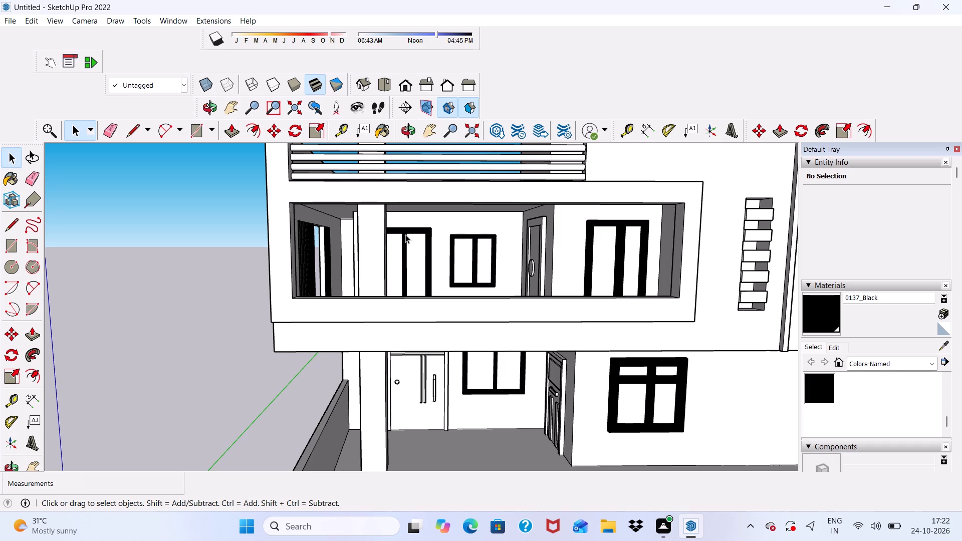
{"action": "scroll", "coordinate": [395, 265], "scroll_direction": "down", "scroll_amount": 5}
{"action": "middle_click_drag", "start_coordinate": [410, 418], "coordinate": [413, 393]}
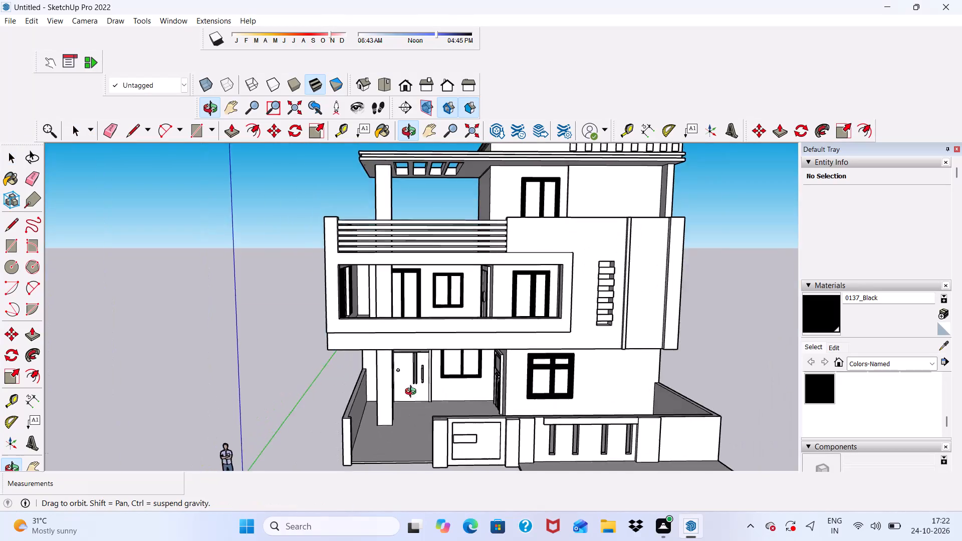
{"action": "middle_click_drag", "start_coordinate": [413, 393], "coordinate": [411, 337]}
{"action": "scroll", "coordinate": [411, 337], "scroll_direction": "up", "scroll_amount": 10}
{"action": "scroll", "coordinate": [391, 255], "scroll_direction": "down", "scroll_amount": 1}
{"action": "middle_click_drag", "start_coordinate": [393, 260], "coordinate": [389, 280]}
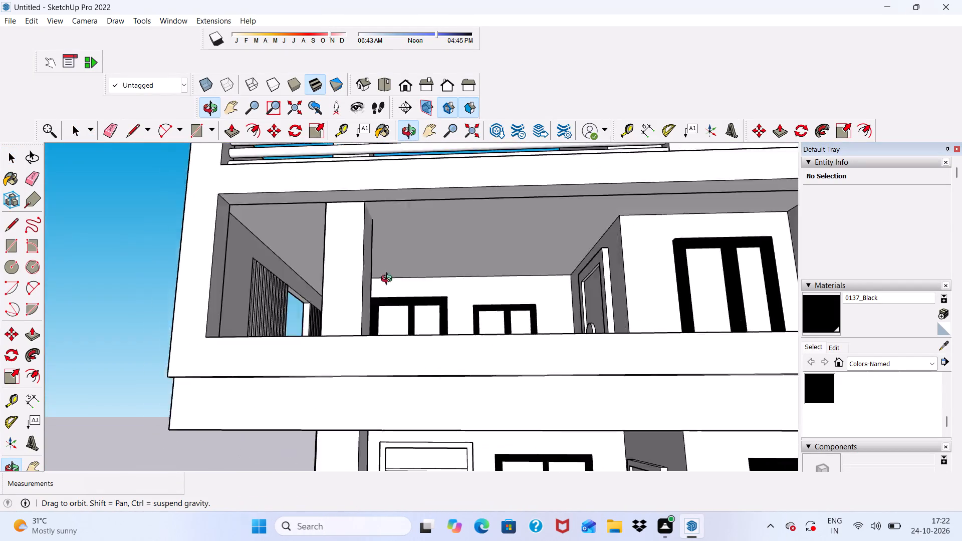
{"action": "middle_click_drag", "start_coordinate": [389, 280], "coordinate": [419, 337]}
{"action": "scroll", "coordinate": [393, 259], "scroll_direction": "down", "scroll_amount": 5}
{"action": "middle_click_drag", "start_coordinate": [438, 375], "coordinate": [382, 76]}
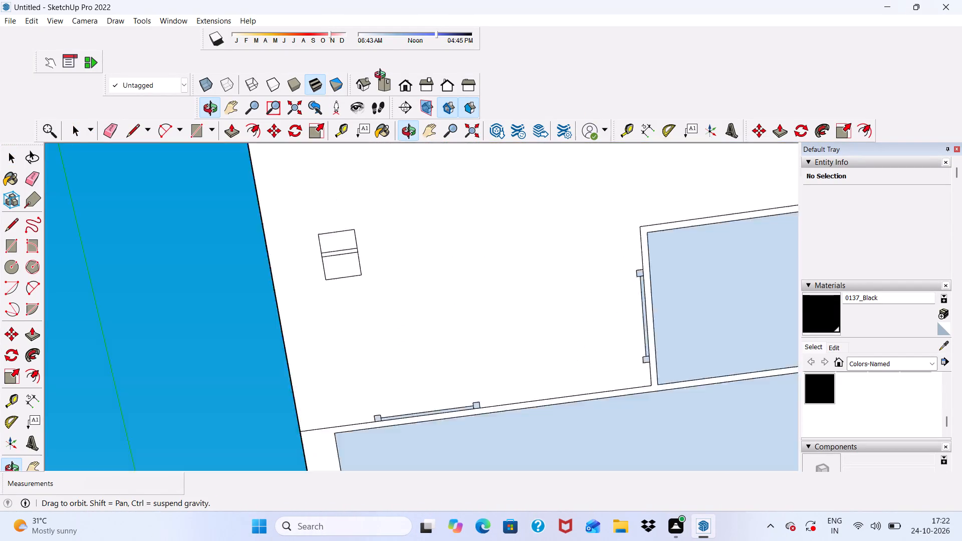
{"action": "middle_click_drag", "start_coordinate": [382, 76], "coordinate": [374, 350]}
{"action": "scroll", "coordinate": [371, 304], "scroll_direction": "down", "scroll_amount": 6}
{"action": "middle_click_drag", "start_coordinate": [377, 368], "coordinate": [404, 358]}
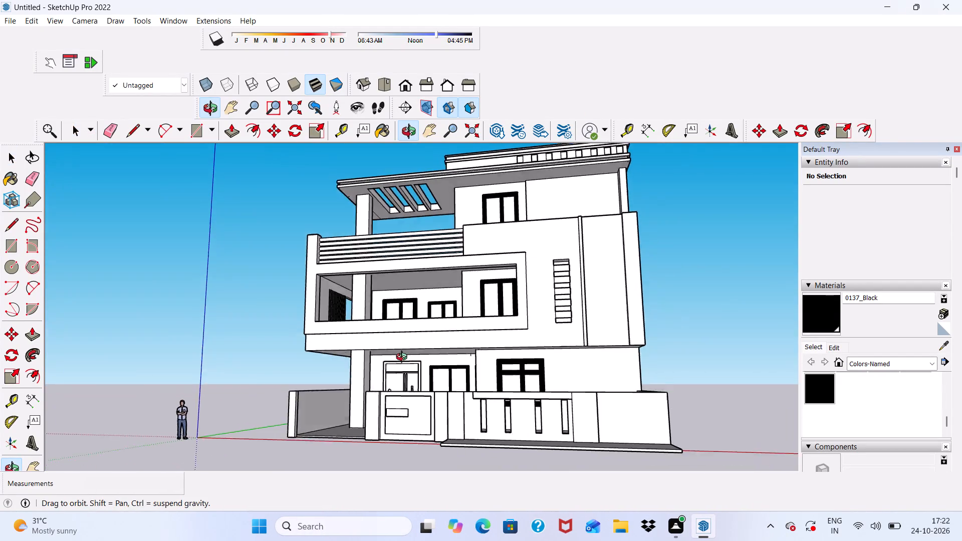
{"action": "middle_click_drag", "start_coordinate": [404, 358], "coordinate": [426, 394]}
{"action": "scroll", "coordinate": [426, 394], "scroll_direction": "up", "scroll_amount": 3}
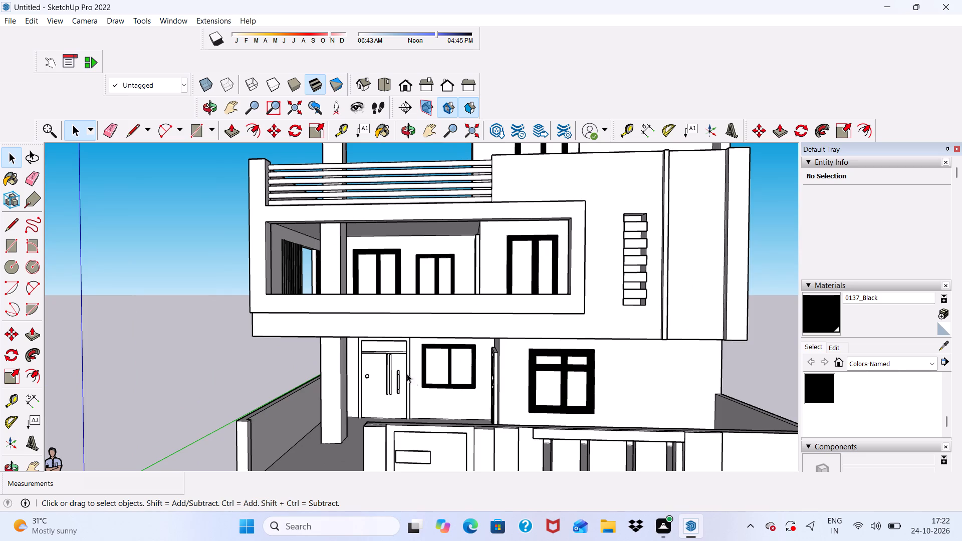
{"action": "scroll", "coordinate": [340, 342], "scroll_direction": "up", "scroll_amount": 4}
{"action": "scroll", "coordinate": [340, 342], "scroll_direction": "down", "scroll_amount": 3}
{"action": "middle_click_drag", "start_coordinate": [339, 345], "coordinate": [407, 350]}
{"action": "scroll", "coordinate": [407, 350], "scroll_direction": "up", "scroll_amount": 4}
{"action": "scroll", "coordinate": [376, 338], "scroll_direction": "down", "scroll_amount": 5}
{"action": "scroll", "coordinate": [424, 342], "scroll_direction": "up", "scroll_amount": 1}
{"action": "middle_click_drag", "start_coordinate": [425, 342], "coordinate": [364, 384]}
{"action": "scroll", "coordinate": [361, 381], "scroll_direction": "up", "scroll_amount": 3}
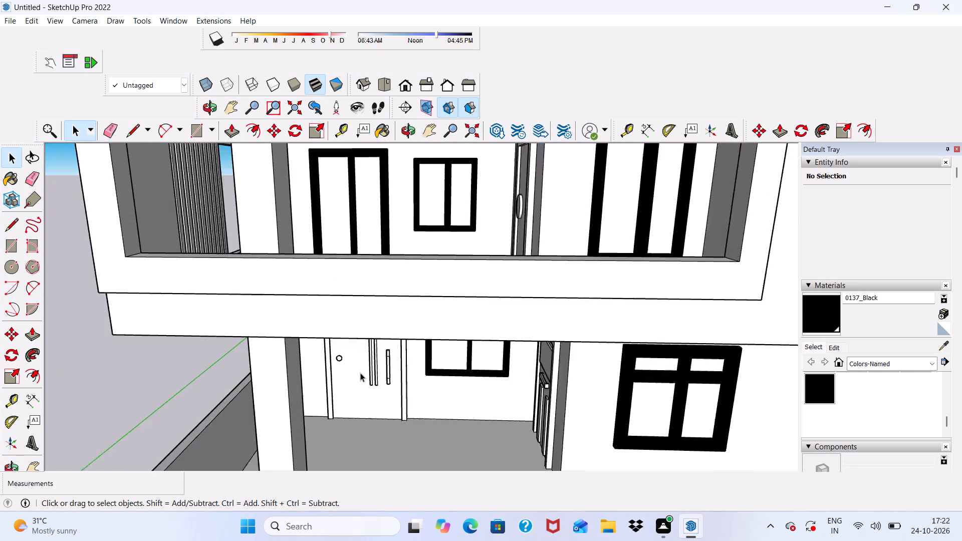
{"action": "scroll", "coordinate": [360, 373], "scroll_direction": "up", "scroll_amount": 1}
{"action": "scroll", "coordinate": [363, 344], "scroll_direction": "down", "scroll_amount": 1}
{"action": "scroll", "coordinate": [370, 314], "scroll_direction": "up", "scroll_amount": 4}
{"action": "scroll", "coordinate": [369, 316], "scroll_direction": "down", "scroll_amount": 4}
{"action": "middle_click_drag", "start_coordinate": [364, 336], "coordinate": [364, 296]}
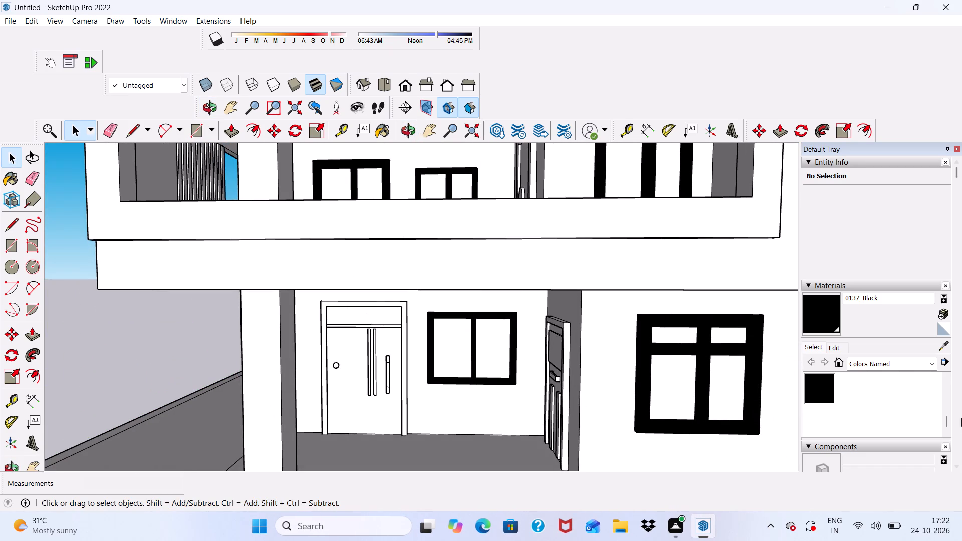
Browse the Colors-Named material swatches for a finish for the ground-floor main door.
{"action": "scroll", "coordinate": [852, 359], "scroll_direction": "up", "scroll_amount": 2}
{"action": "scroll", "coordinate": [840, 336], "scroll_direction": "down", "scroll_amount": 2}
{"action": "scroll", "coordinate": [844, 369], "scroll_direction": "up", "scroll_amount": 4}
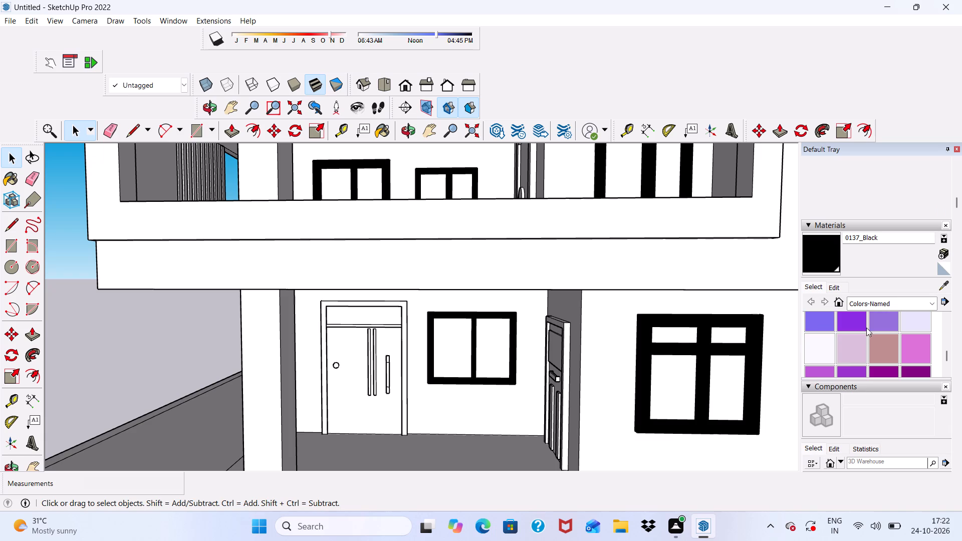
{"action": "left_click", "coordinate": [931, 305]}
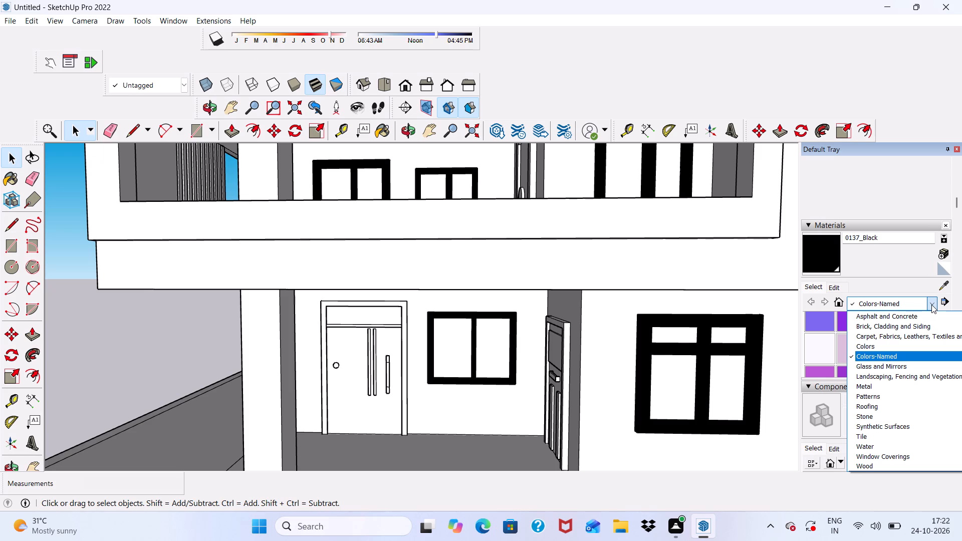
{"action": "key", "text": "space"}
{"action": "scroll", "coordinate": [505, 322], "scroll_direction": "down", "scroll_amount": 7}
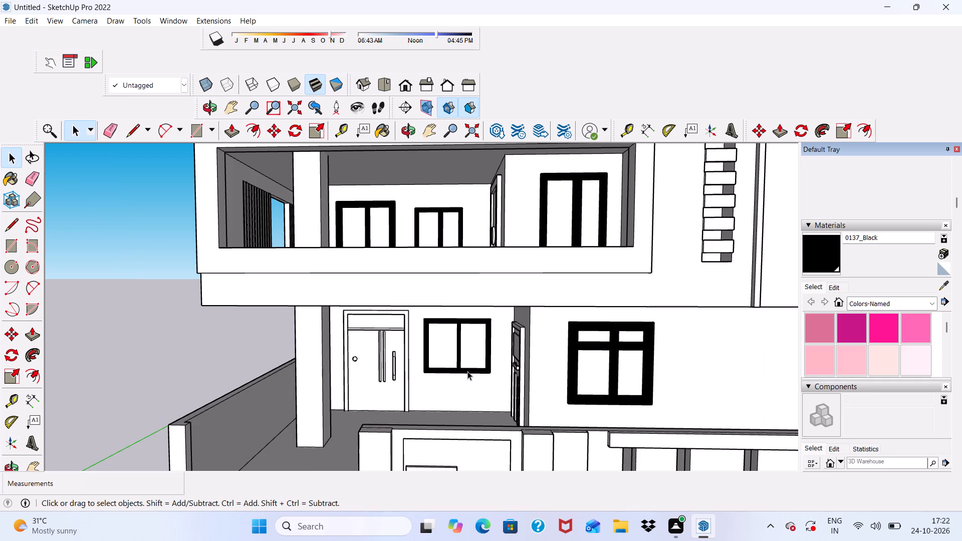
{"action": "scroll", "coordinate": [855, 341], "scroll_direction": "up", "scroll_amount": 3}
{"action": "scroll", "coordinate": [855, 341], "scroll_direction": "down", "scroll_amount": 4}
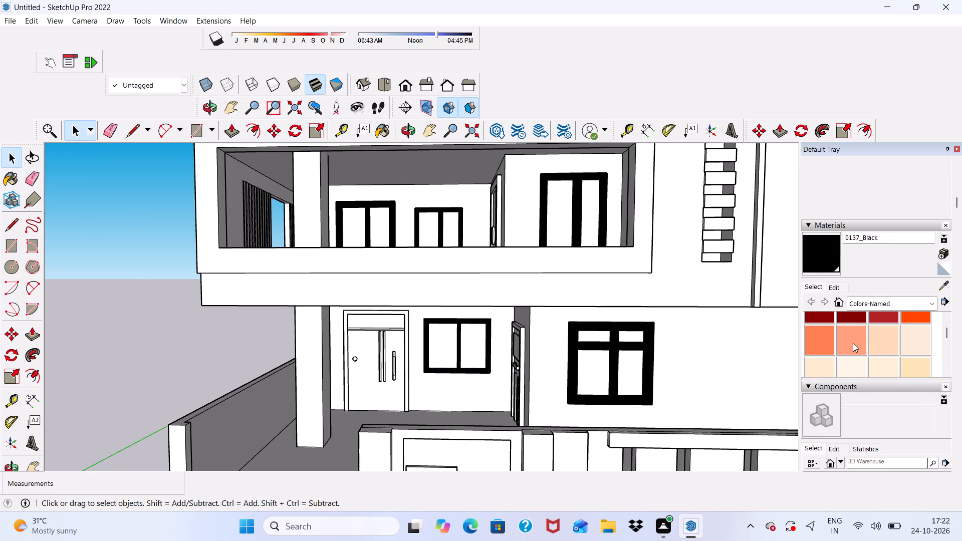
{"action": "scroll", "coordinate": [853, 343], "scroll_direction": "down", "scroll_amount": 3}
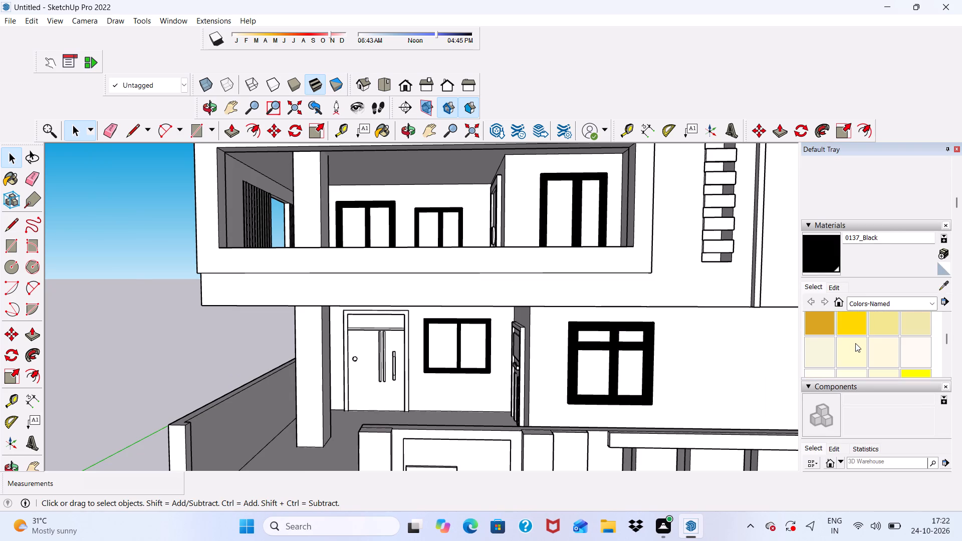
Paint the main door's leaf, upper panel, frame front and left inner reveal with Wood Bamboo from the Wood materials.
{"action": "left_click", "coordinate": [933, 302]}
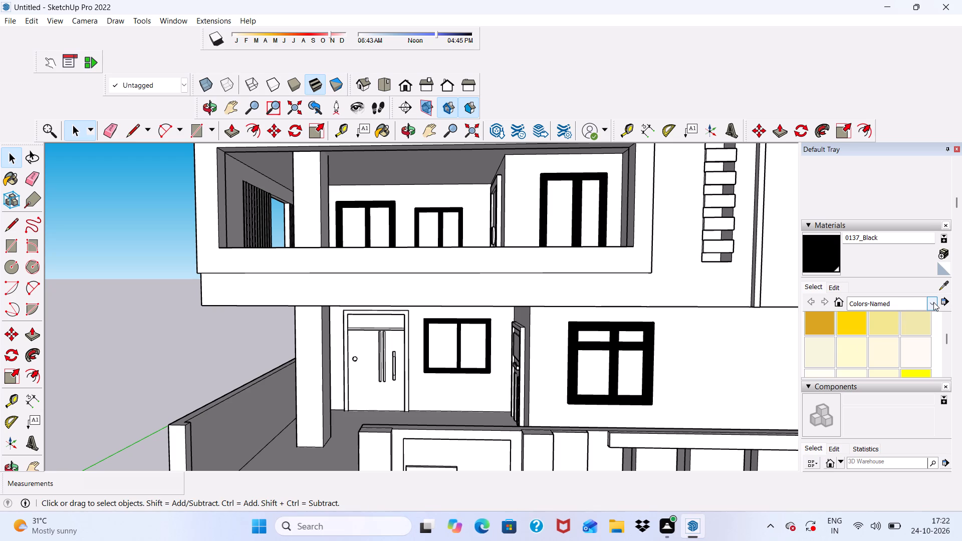
{"action": "left_click", "coordinate": [853, 469]}
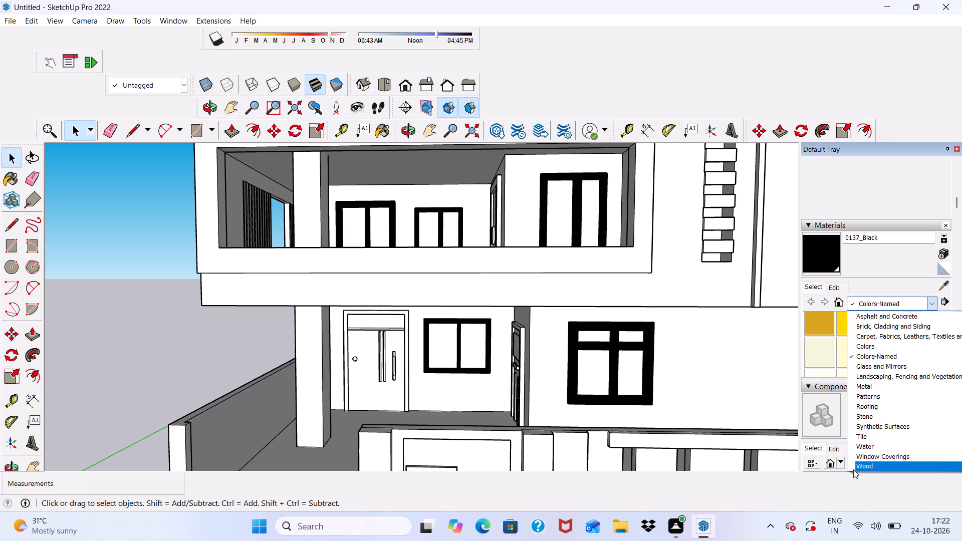
{"action": "left_click", "coordinate": [829, 323]}
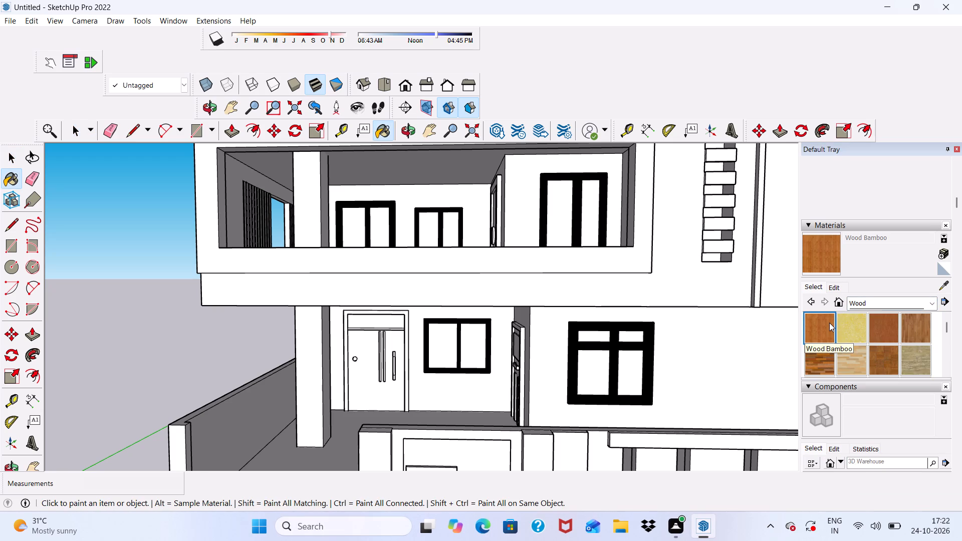
{"action": "scroll", "coordinate": [650, 376], "scroll_direction": "up", "scroll_amount": 16}
{"action": "left_click", "coordinate": [284, 314]}
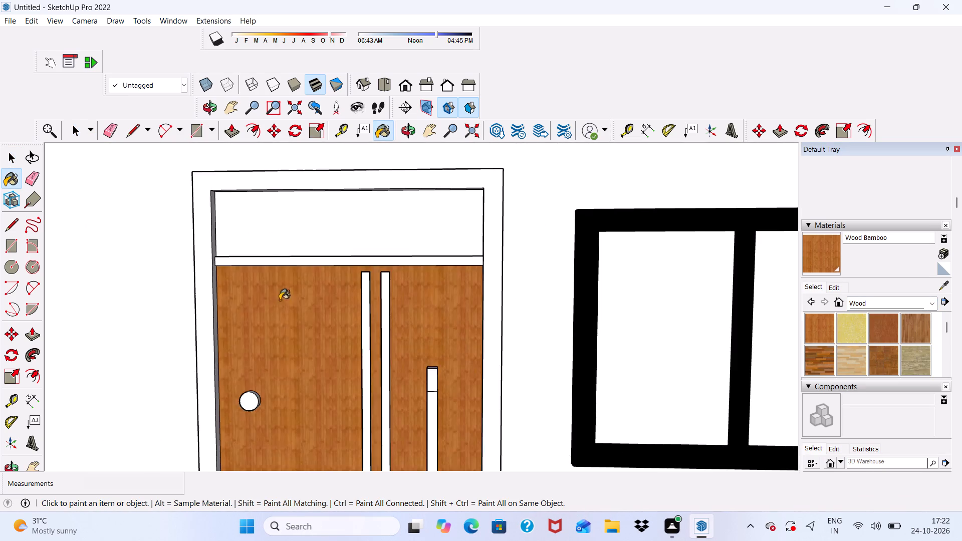
{"action": "scroll", "coordinate": [259, 247], "scroll_direction": "up", "scroll_amount": 5}
{"action": "left_click", "coordinate": [258, 235]}
{"action": "scroll", "coordinate": [187, 258], "scroll_direction": "up", "scroll_amount": 5}
{"action": "left_click", "coordinate": [176, 232]}
{"action": "scroll", "coordinate": [204, 231], "scroll_direction": "up", "scroll_amount": 4}
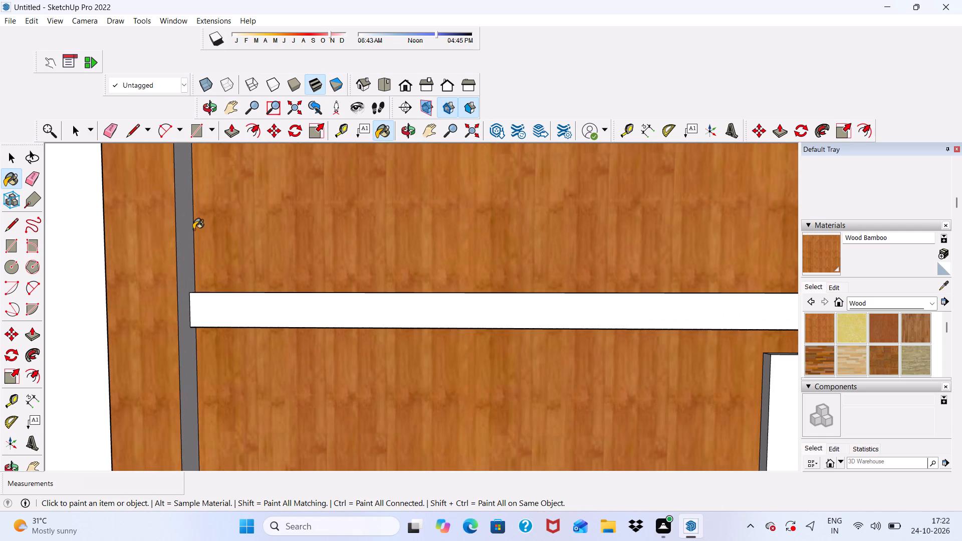
{"action": "left_click", "coordinate": [193, 229]}
{"action": "left_click", "coordinate": [186, 250]}
{"action": "scroll", "coordinate": [185, 257], "scroll_direction": "down", "scroll_amount": 10}
{"action": "scroll", "coordinate": [355, 207], "scroll_direction": "down", "scroll_amount": 4}
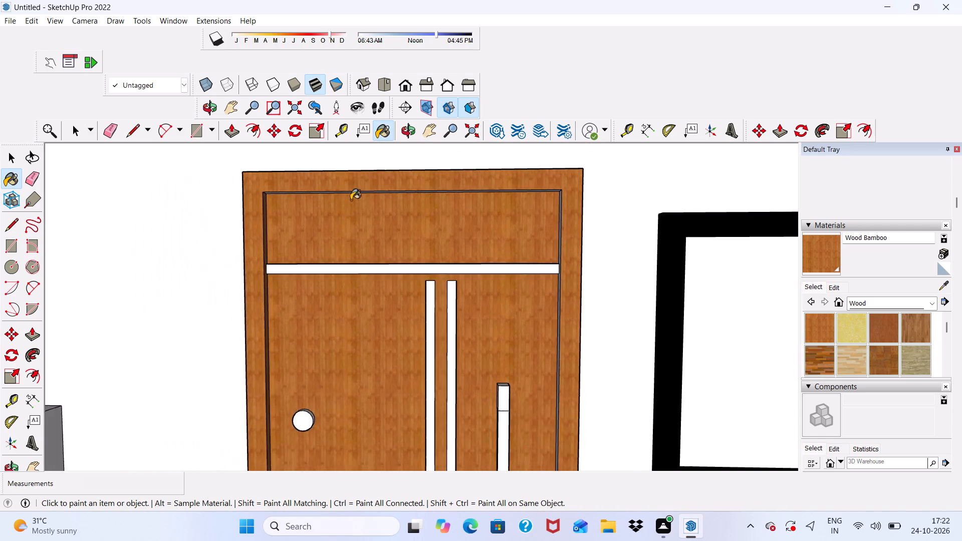
Paint the main door frame's outer left side and its top and right inner reveals Wood Bamboo.
{"action": "scroll", "coordinate": [350, 190], "scroll_direction": "up", "scroll_amount": 2}
{"action": "scroll", "coordinate": [347, 235], "scroll_direction": "down", "scroll_amount": 1}
{"action": "middle_click_drag", "start_coordinate": [348, 240], "coordinate": [535, 157]}
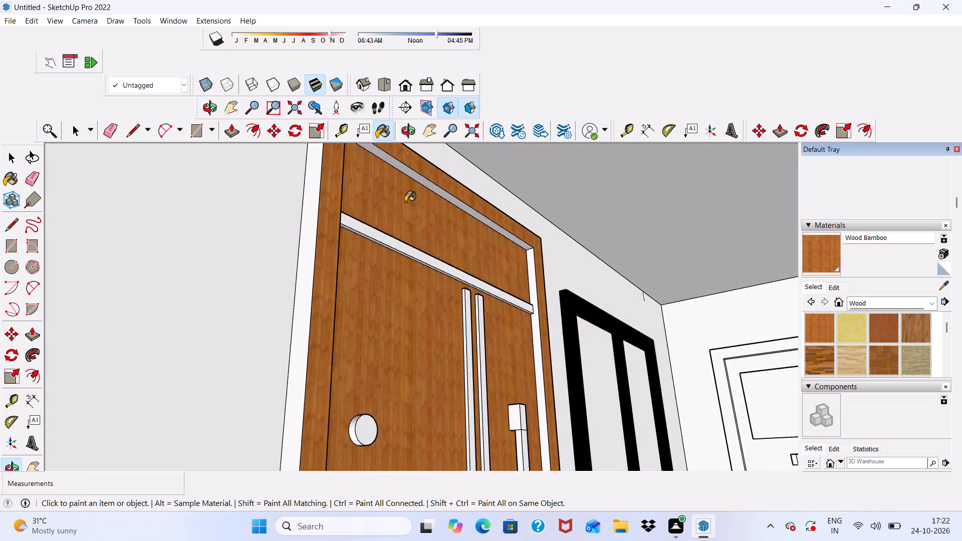
{"action": "scroll", "coordinate": [359, 259], "scroll_direction": "up", "scroll_amount": 6}
{"action": "left_click", "coordinate": [282, 238]}
{"action": "scroll", "coordinate": [284, 237], "scroll_direction": "down", "scroll_amount": 4}
{"action": "scroll", "coordinate": [458, 158], "scroll_direction": "up", "scroll_amount": 4}
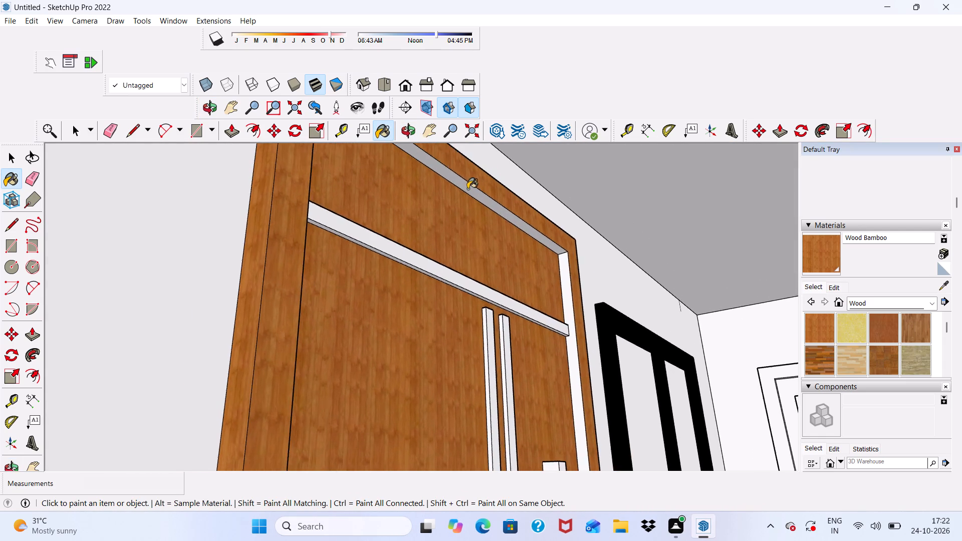
{"action": "scroll", "coordinate": [467, 189], "scroll_direction": "up", "scroll_amount": 2}
{"action": "left_click", "coordinate": [469, 189]}
{"action": "left_click", "coordinate": [615, 337]}
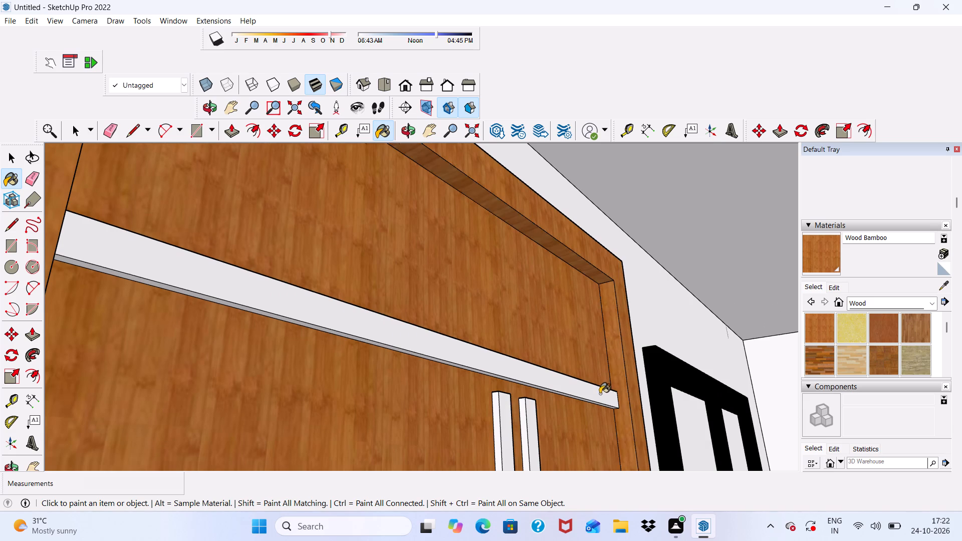
Paint the outer right side and top face of the main door frame Wood Bamboo.
{"action": "scroll", "coordinate": [600, 394], "scroll_direction": "down", "scroll_amount": 1}
{"action": "middle_click_drag", "start_coordinate": [596, 399], "coordinate": [286, 459]}
{"action": "scroll", "coordinate": [494, 302], "scroll_direction": "up", "scroll_amount": 4}
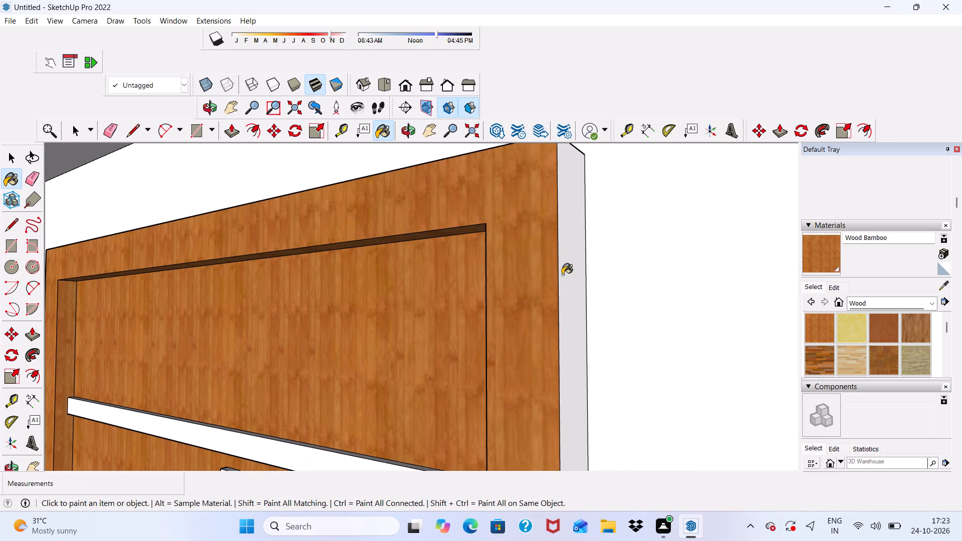
{"action": "left_click", "coordinate": [562, 275]}
{"action": "scroll", "coordinate": [515, 277], "scroll_direction": "down", "scroll_amount": 2}
{"action": "middle_click_drag", "start_coordinate": [516, 279], "coordinate": [518, 368]}
{"action": "scroll", "coordinate": [492, 192], "scroll_direction": "up", "scroll_amount": 4}
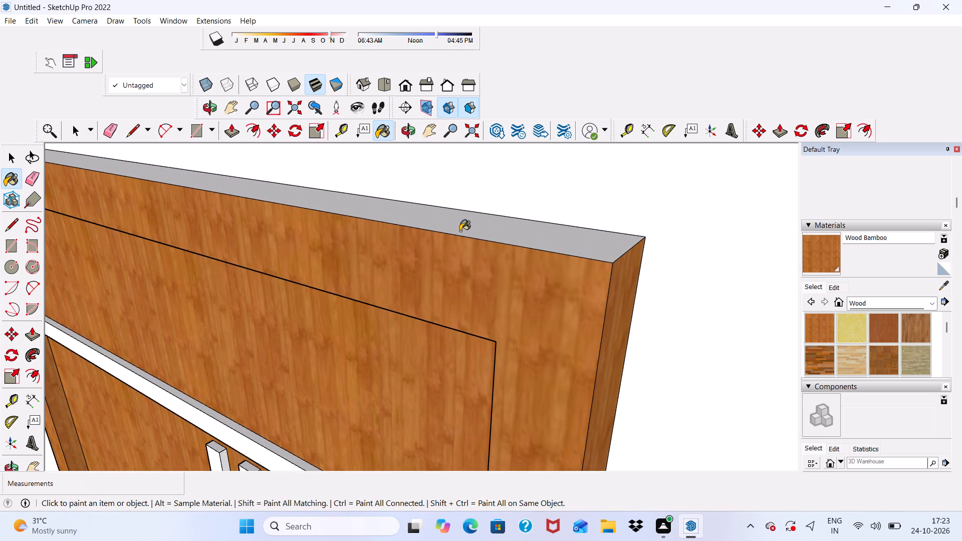
{"action": "left_click", "coordinate": [460, 228]}
Return to the standard front view and paint the front face of the main door's horizontal bar Wood Bamboo.
{"action": "scroll", "coordinate": [460, 219], "scroll_direction": "down", "scroll_amount": 12}
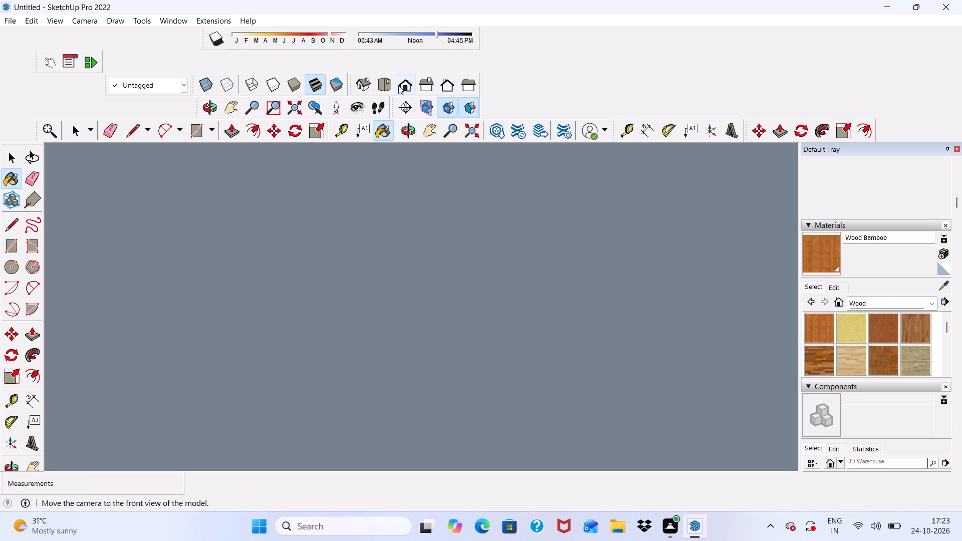
{"action": "left_click", "coordinate": [399, 85]}
{"action": "scroll", "coordinate": [416, 193], "scroll_direction": "down", "scroll_amount": 8}
{"action": "scroll", "coordinate": [483, 141], "scroll_direction": "up", "scroll_amount": 5}
{"action": "scroll", "coordinate": [483, 141], "scroll_direction": "down", "scroll_amount": 1}
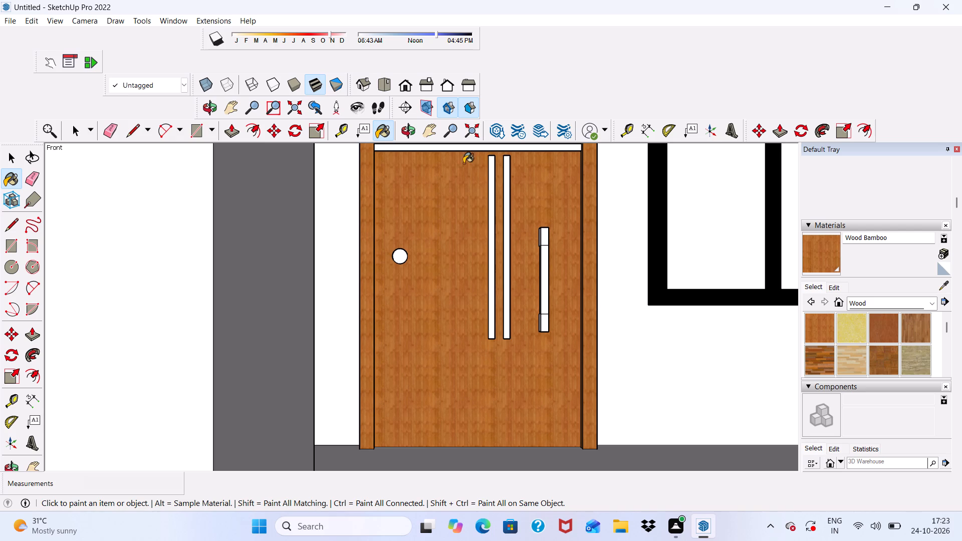
{"action": "scroll", "coordinate": [463, 163], "scroll_direction": "up", "scroll_amount": 8}
{"action": "left_click", "coordinate": [457, 159]}
Paint the underside and top face of the main door's horizontal bar Wood Bamboo.
{"action": "scroll", "coordinate": [429, 198], "scroll_direction": "down", "scroll_amount": 1}
{"action": "middle_click_drag", "start_coordinate": [429, 199], "coordinate": [382, 175]}
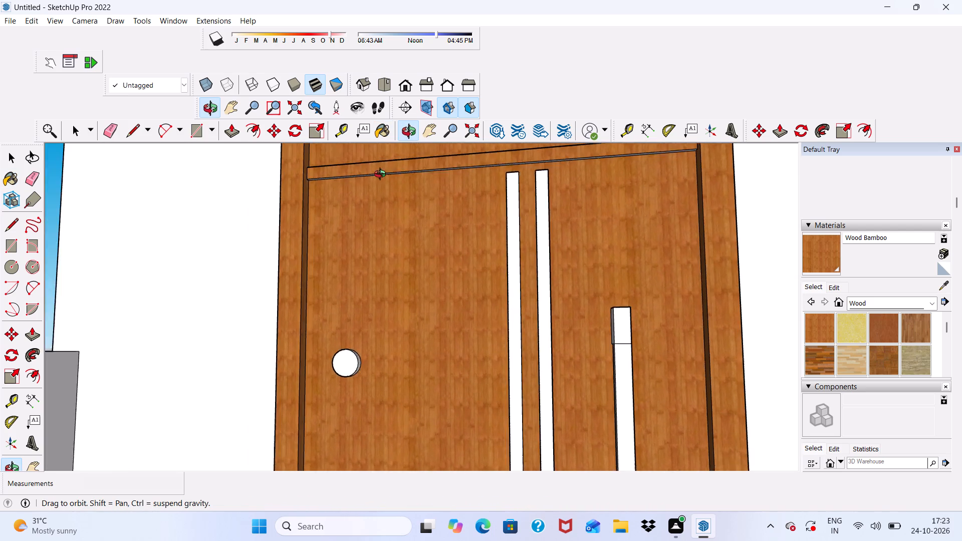
{"action": "middle_click_drag", "start_coordinate": [382, 175], "coordinate": [394, 118]}
{"action": "scroll", "coordinate": [390, 206], "scroll_direction": "up", "scroll_amount": 17}
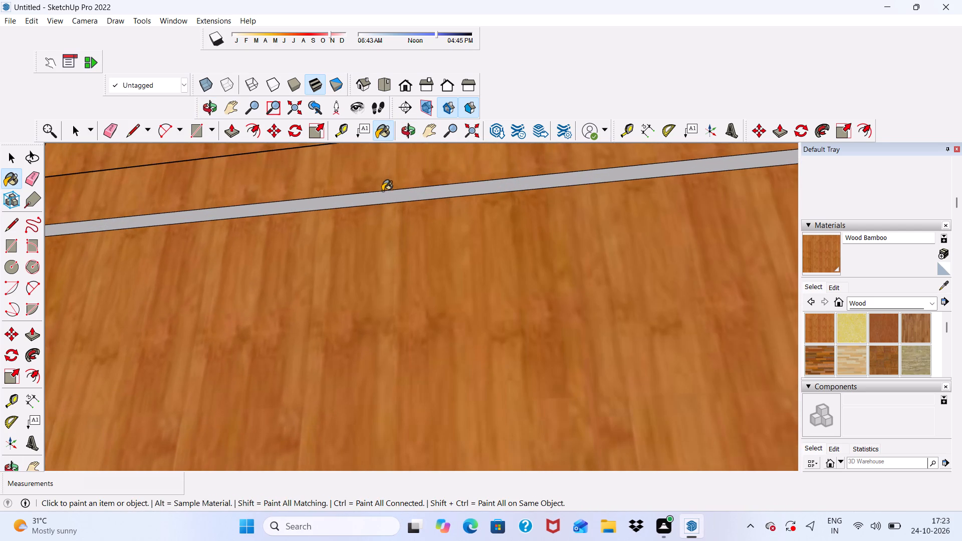
{"action": "left_click", "coordinate": [383, 202]}
{"action": "scroll", "coordinate": [381, 190], "scroll_direction": "down", "scroll_amount": 4}
{"action": "middle_click_drag", "start_coordinate": [386, 188], "coordinate": [297, 369]}
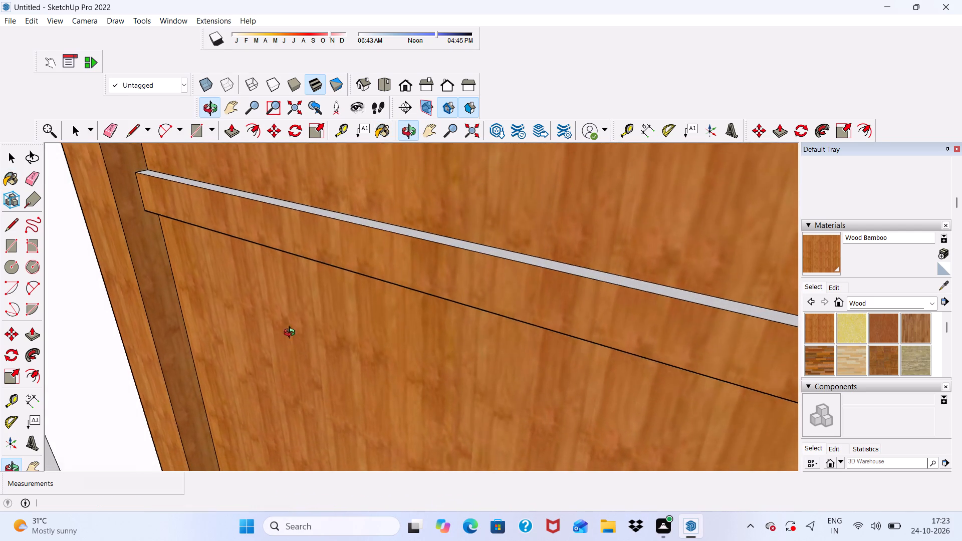
{"action": "scroll", "coordinate": [280, 182], "scroll_direction": "up", "scroll_amount": 9}
{"action": "left_click", "coordinate": [267, 215]}
{"action": "scroll", "coordinate": [266, 210], "scroll_direction": "down", "scroll_amount": 13}
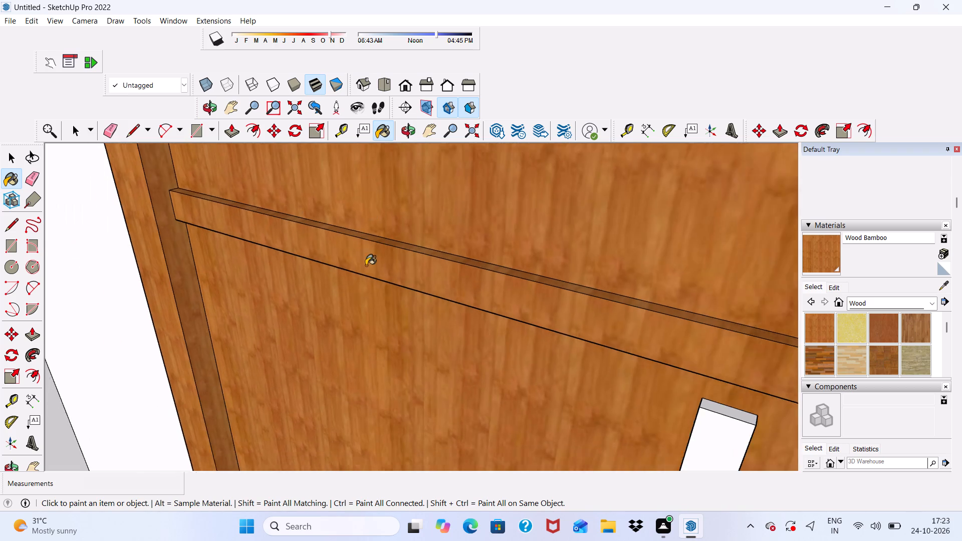
From the standard front view, paint the front and both sides of the main door handle's upper block and long grip Wood Bamboo.
{"action": "scroll", "coordinate": [366, 265], "scroll_direction": "down", "scroll_amount": 19}
{"action": "left_click", "coordinate": [403, 80]}
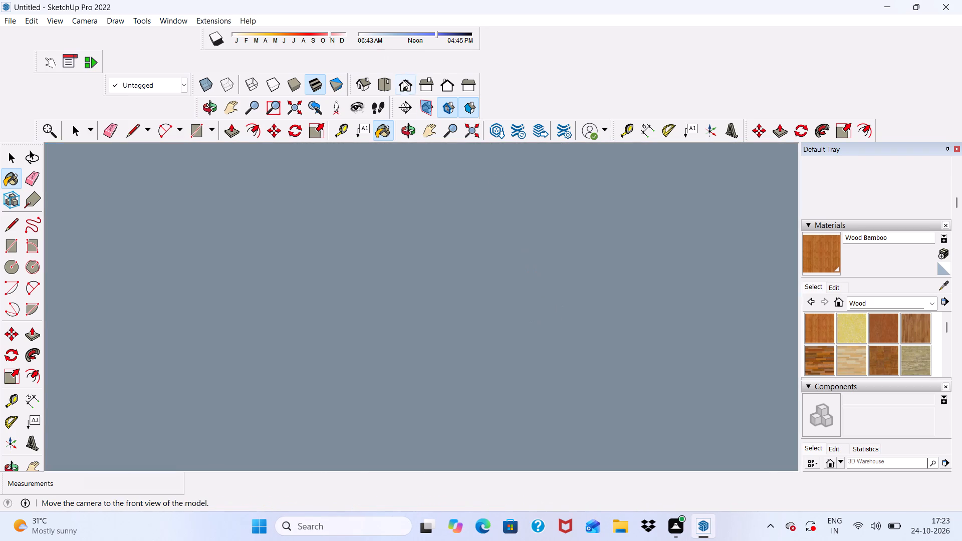
{"action": "scroll", "coordinate": [395, 207], "scroll_direction": "down", "scroll_amount": 5}
{"action": "scroll", "coordinate": [608, 253], "scroll_direction": "up", "scroll_amount": 13}
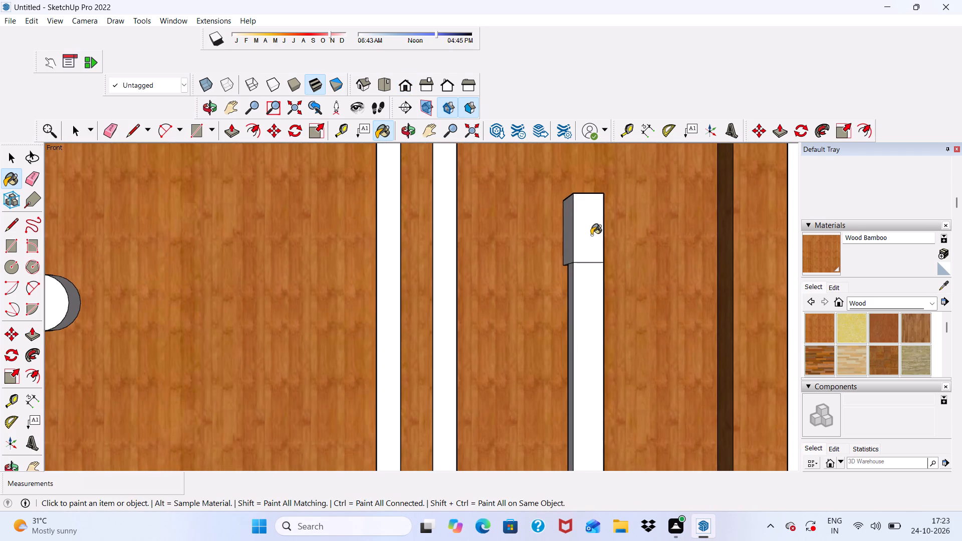
{"action": "left_click", "coordinate": [591, 235]}
{"action": "left_click", "coordinate": [586, 297]}
{"action": "scroll", "coordinate": [567, 297], "scroll_direction": "up", "scroll_amount": 4}
{"action": "left_click", "coordinate": [570, 290]}
{"action": "left_click", "coordinate": [564, 222]}
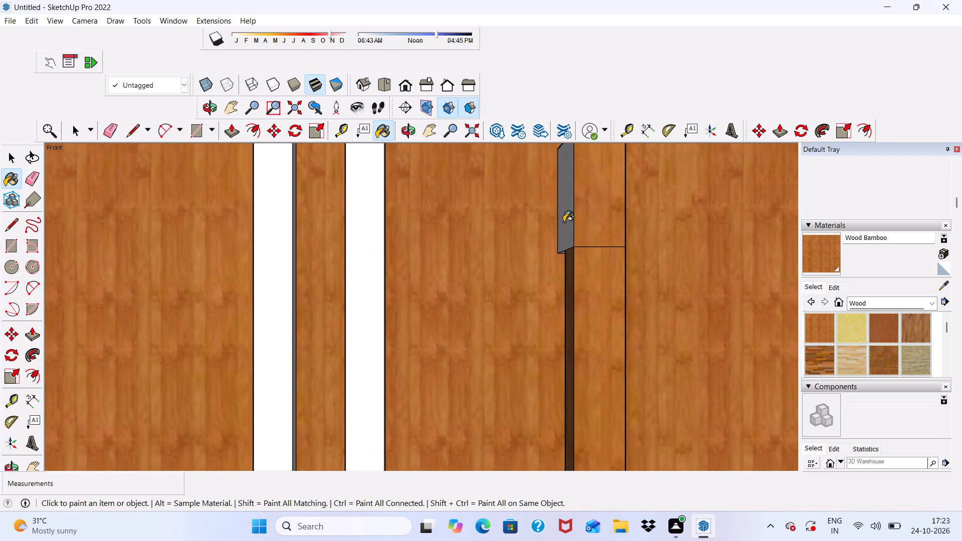
{"action": "scroll", "coordinate": [565, 220], "scroll_direction": "down", "scroll_amount": 4}
{"action": "middle_click_drag", "start_coordinate": [591, 272], "coordinate": [416, 288]}
{"action": "scroll", "coordinate": [499, 245], "scroll_direction": "up", "scroll_amount": 5}
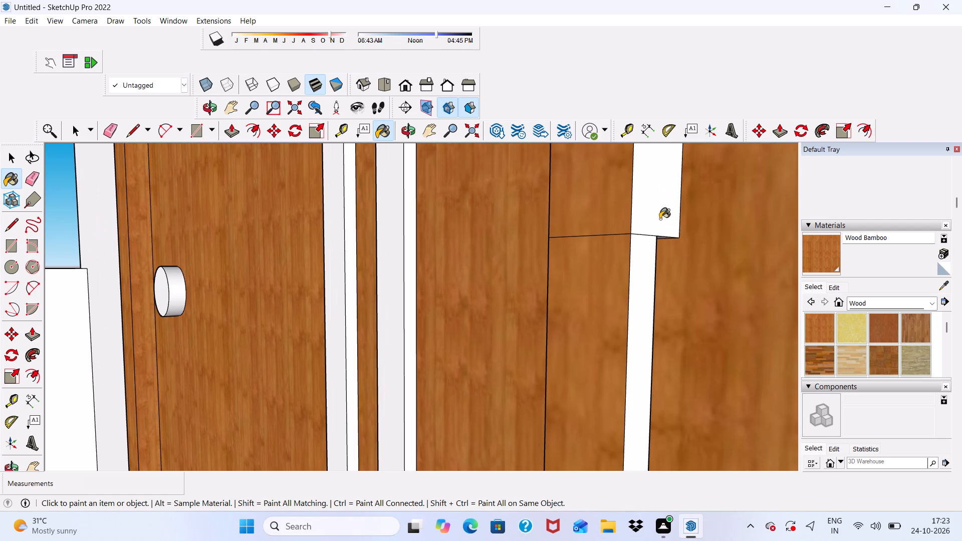
{"action": "left_click", "coordinate": [660, 219]}
{"action": "left_click", "coordinate": [638, 281]}
Paint the front face and both side faces of the main door handle's lower block Wood Bamboo.
{"action": "scroll", "coordinate": [597, 173], "scroll_direction": "down", "scroll_amount": 8}
{"action": "middle_click_drag", "start_coordinate": [594, 251], "coordinate": [730, 177]}
{"action": "scroll", "coordinate": [725, 182], "scroll_direction": "up", "scroll_amount": 1}
{"action": "scroll", "coordinate": [578, 219], "scroll_direction": "down", "scroll_amount": 2}
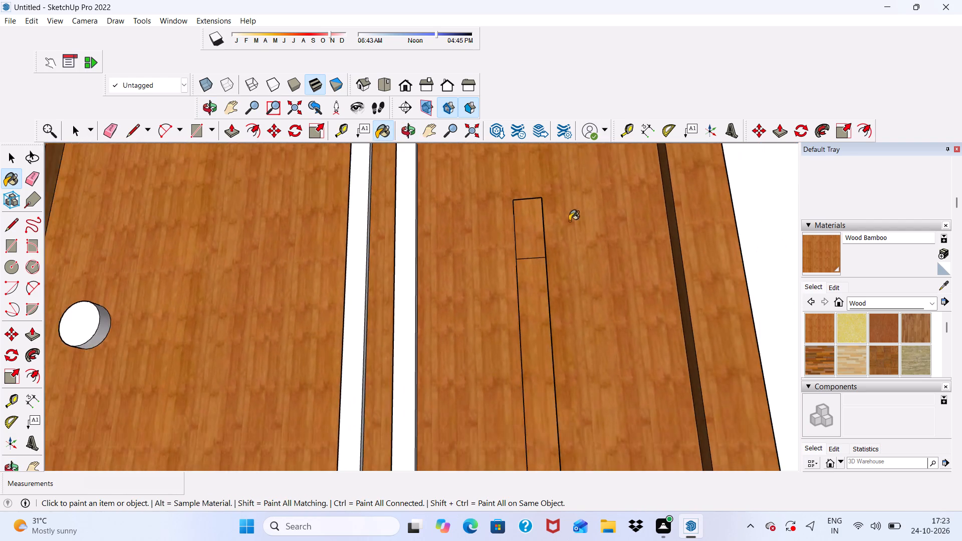
{"action": "scroll", "coordinate": [569, 221], "scroll_direction": "down", "scroll_amount": 8}
{"action": "middle_click_drag", "start_coordinate": [561, 300], "coordinate": [569, 361]}
{"action": "scroll", "coordinate": [557, 412], "scroll_direction": "up", "scroll_amount": 11}
{"action": "left_click", "coordinate": [537, 391]}
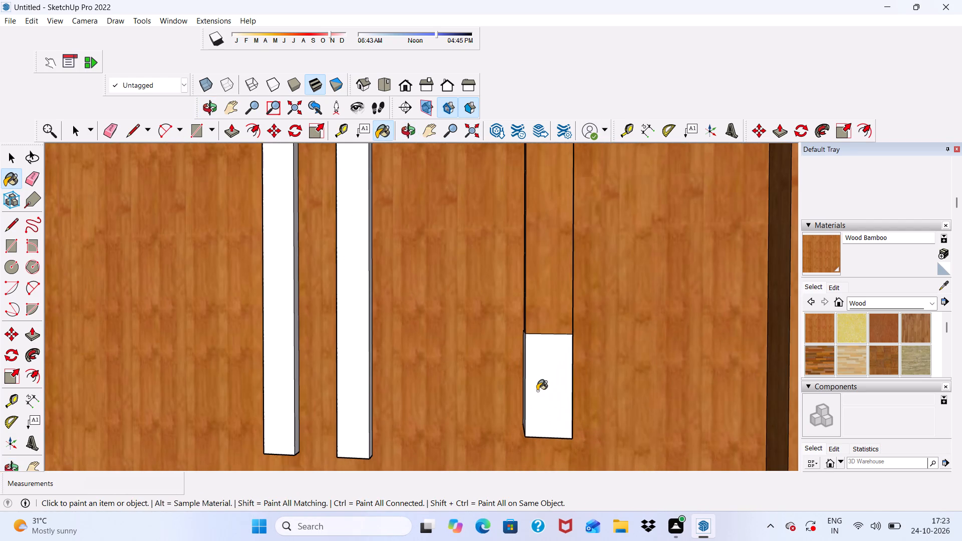
{"action": "middle_click_drag", "start_coordinate": [522, 378], "coordinate": [628, 365]}
{"action": "scroll", "coordinate": [559, 371], "scroll_direction": "up", "scroll_amount": 5}
{"action": "left_click", "coordinate": [490, 341]}
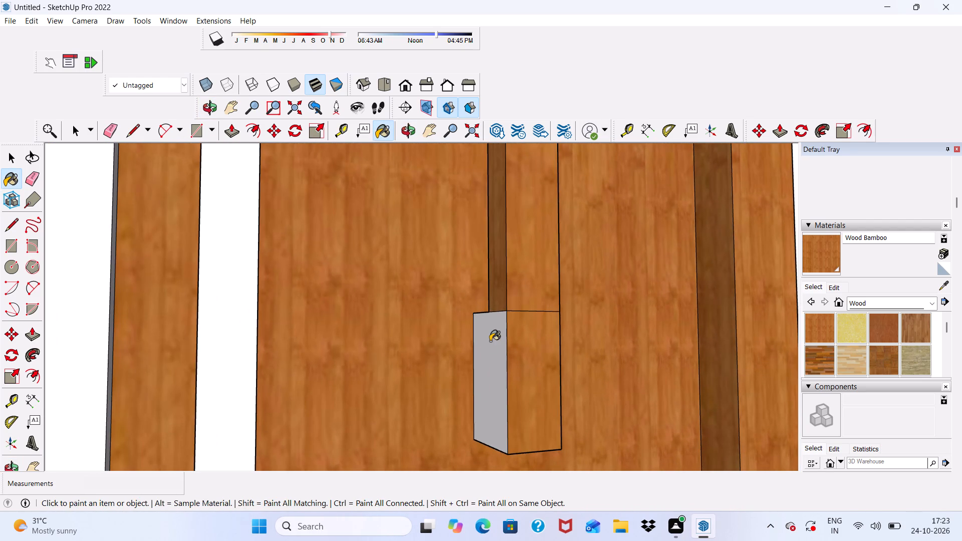
{"action": "scroll", "coordinate": [513, 352], "scroll_direction": "down", "scroll_amount": 1}
{"action": "middle_click_drag", "start_coordinate": [517, 356], "coordinate": [264, 352]}
{"action": "left_click", "coordinate": [507, 356]}
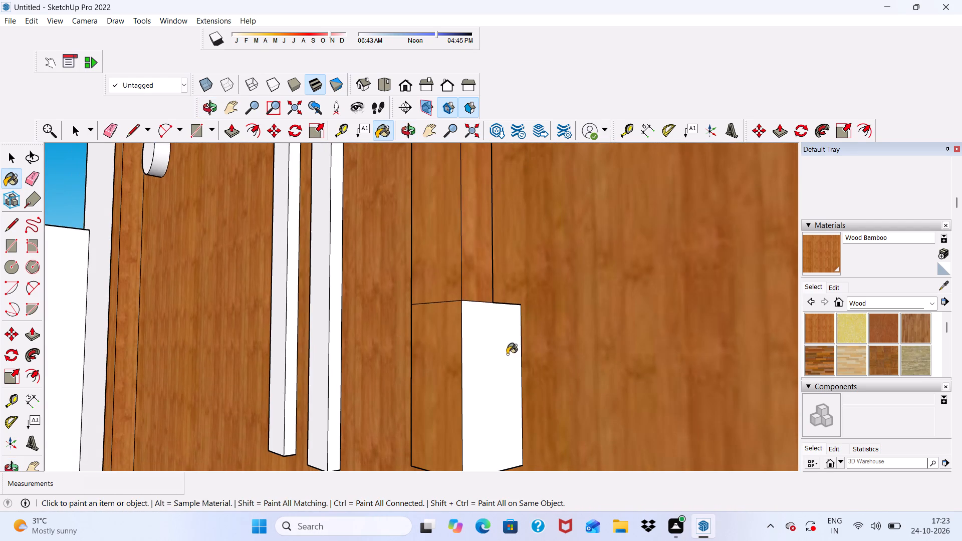
Paint the front face and rim of the round knob on the main door Wood Bamboo.
{"action": "scroll", "coordinate": [482, 298], "scroll_direction": "down", "scroll_amount": 8}
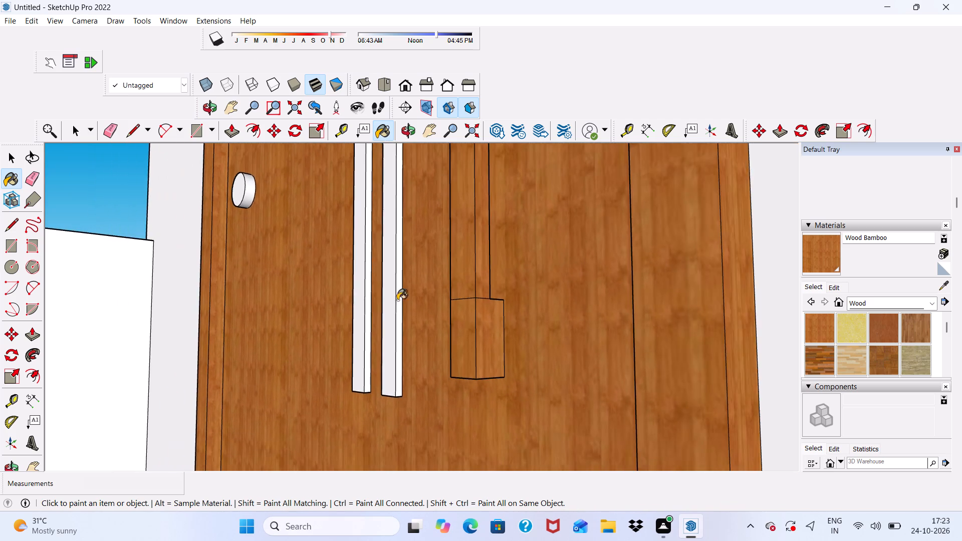
{"action": "scroll", "coordinate": [166, 165], "scroll_direction": "up", "scroll_amount": 4}
{"action": "scroll", "coordinate": [293, 198], "scroll_direction": "up", "scroll_amount": 4}
{"action": "left_click", "coordinate": [306, 200]}
{"action": "scroll", "coordinate": [377, 215], "scroll_direction": "up", "scroll_amount": 2}
{"action": "left_click", "coordinate": [358, 214]}
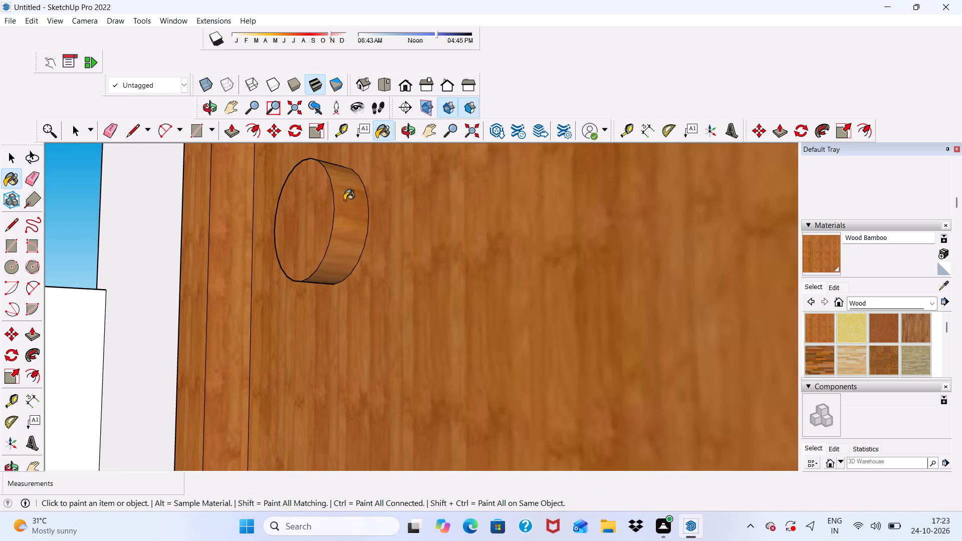
Paint the front and left faces of the main door's two vertical strips, plus the right strip's right side, Wood Bamboo.
{"action": "scroll", "coordinate": [332, 198], "scroll_direction": "down", "scroll_amount": 12}
{"action": "scroll", "coordinate": [344, 240], "scroll_direction": "down", "scroll_amount": 4}
{"action": "scroll", "coordinate": [528, 297], "scroll_direction": "up", "scroll_amount": 5}
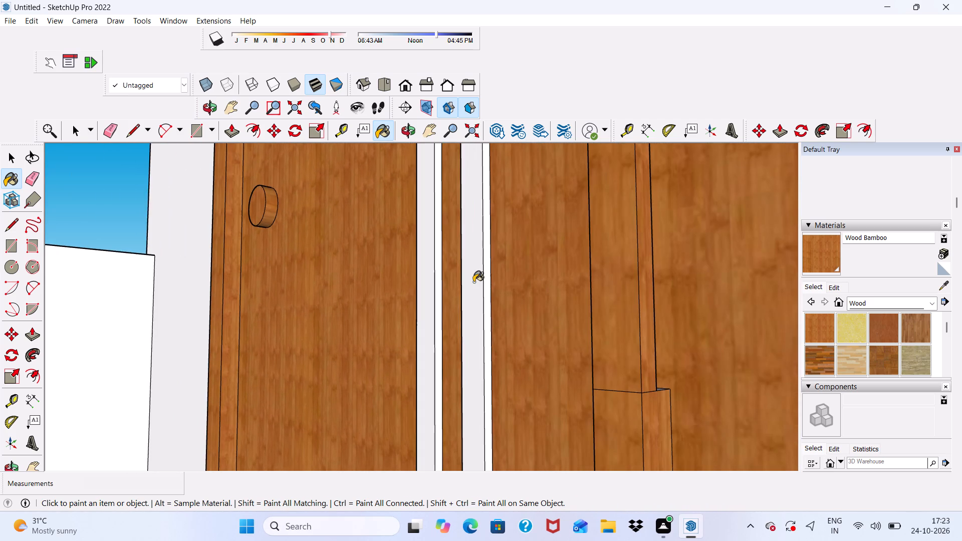
{"action": "left_click", "coordinate": [473, 282]}
{"action": "scroll", "coordinate": [488, 275], "scroll_direction": "up", "scroll_amount": 9}
{"action": "left_click", "coordinate": [485, 262]}
{"action": "middle_click_drag", "start_coordinate": [468, 266], "coordinate": [842, 330]}
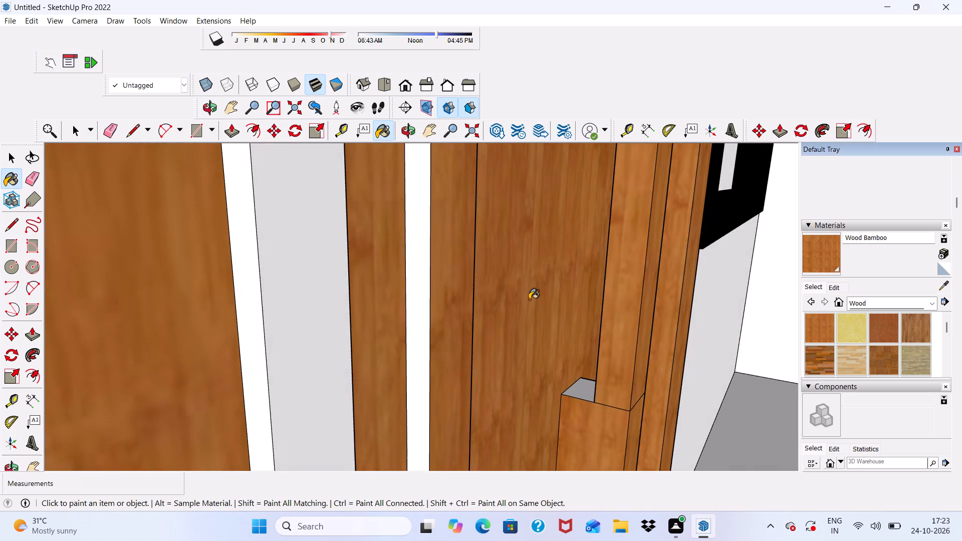
{"action": "scroll", "coordinate": [400, 268], "scroll_direction": "up", "scroll_amount": 3}
{"action": "left_click", "coordinate": [425, 251]}
{"action": "left_click", "coordinate": [170, 328]}
{"action": "left_click", "coordinate": [194, 319]}
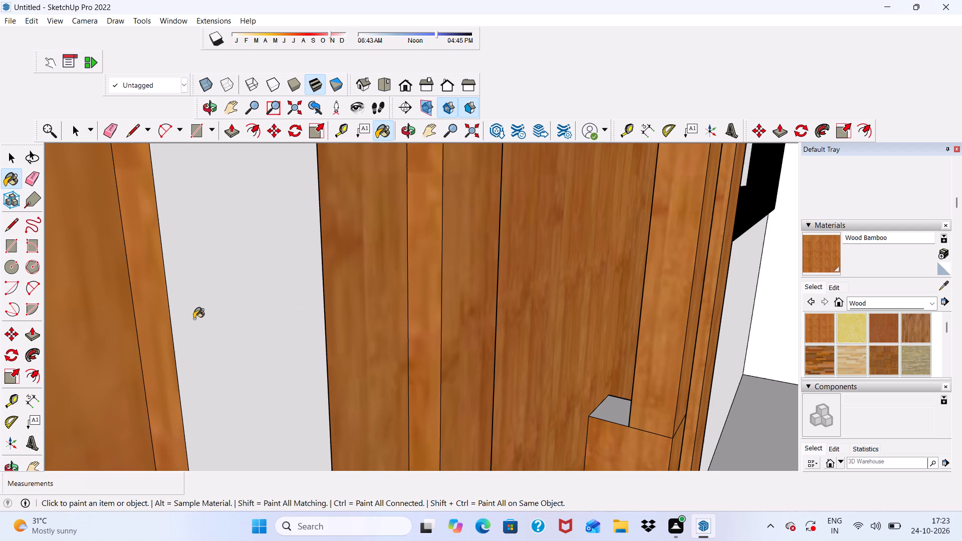
Paint the top face of the main door handle's lower block Wood Bamboo.
{"action": "scroll", "coordinate": [212, 308], "scroll_direction": "down", "scroll_amount": 4}
{"action": "left_click", "coordinate": [572, 403]}
{"action": "scroll", "coordinate": [514, 353], "scroll_direction": "down", "scroll_amount": 5}
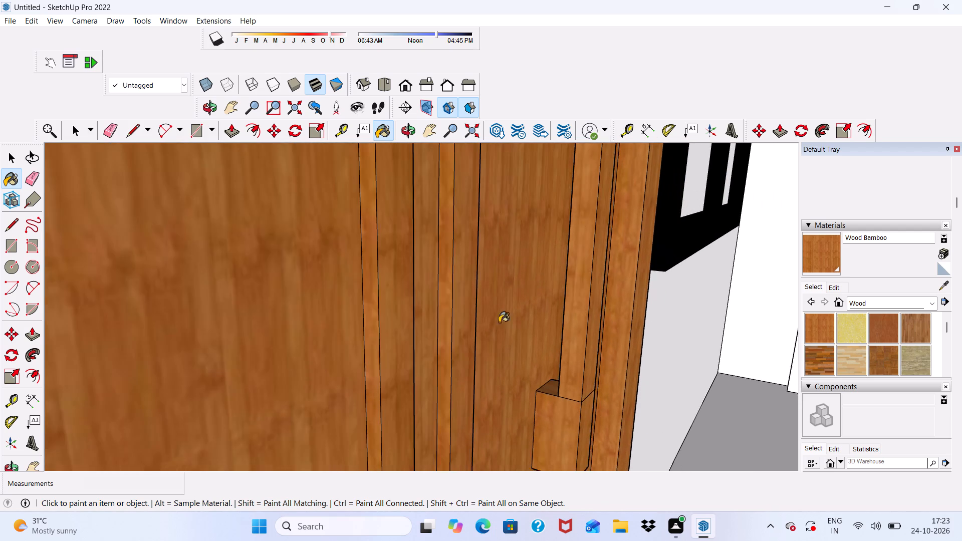
Paint the undersides of the handle's lower block and of the main door's two vertical strips Wood Bamboo.
{"action": "scroll", "coordinate": [499, 323], "scroll_direction": "down", "scroll_amount": 12}
{"action": "middle_click_drag", "start_coordinate": [502, 252], "coordinate": [409, 0]}
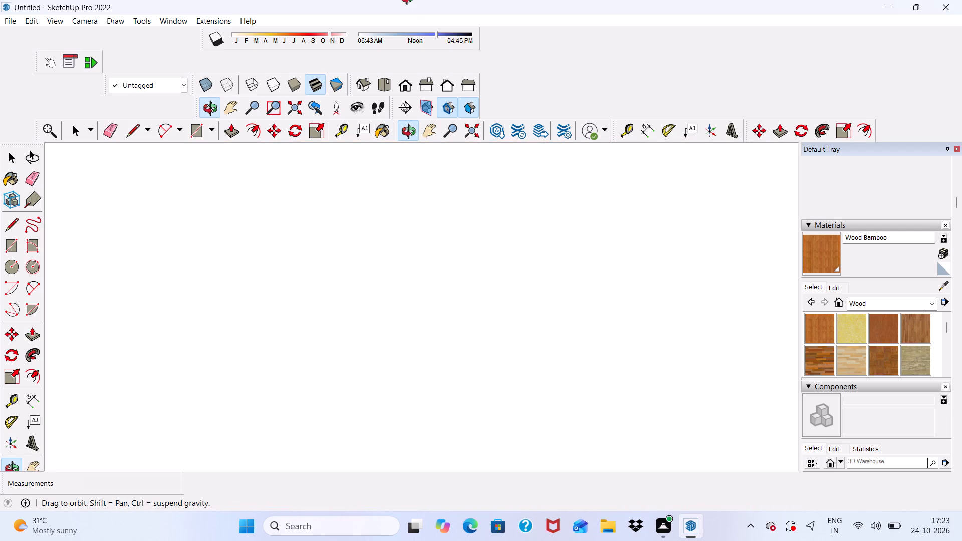
{"action": "middle_click_drag", "start_coordinate": [409, 0], "coordinate": [416, 95]}
{"action": "scroll", "coordinate": [586, 458], "scroll_direction": "up", "scroll_amount": 4}
{"action": "scroll", "coordinate": [589, 405], "scroll_direction": "up", "scroll_amount": 4}
{"action": "left_click", "coordinate": [571, 422]}
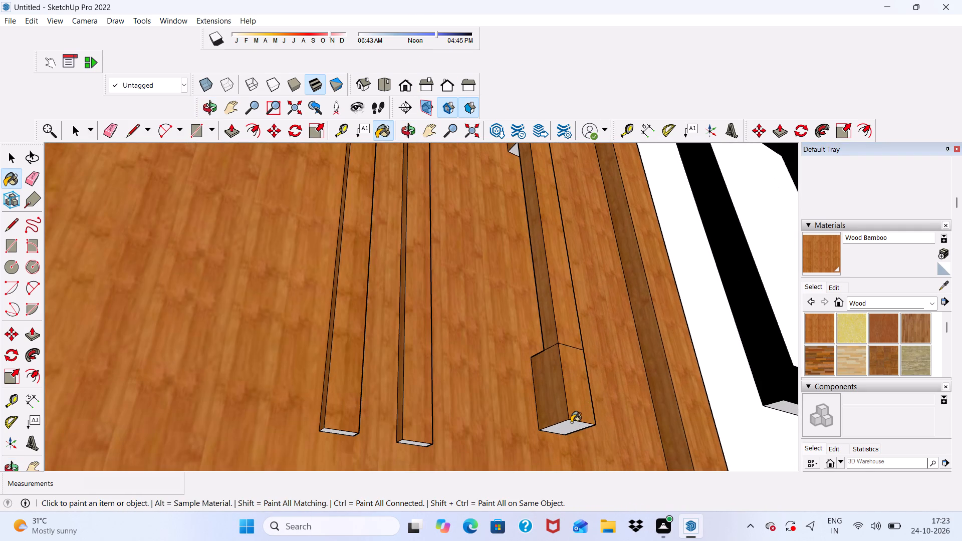
{"action": "scroll", "coordinate": [558, 436], "scroll_direction": "up", "scroll_amount": 2}
{"action": "left_click", "coordinate": [565, 426]}
{"action": "scroll", "coordinate": [321, 430], "scroll_direction": "up", "scroll_amount": 4}
{"action": "left_click", "coordinate": [348, 458]}
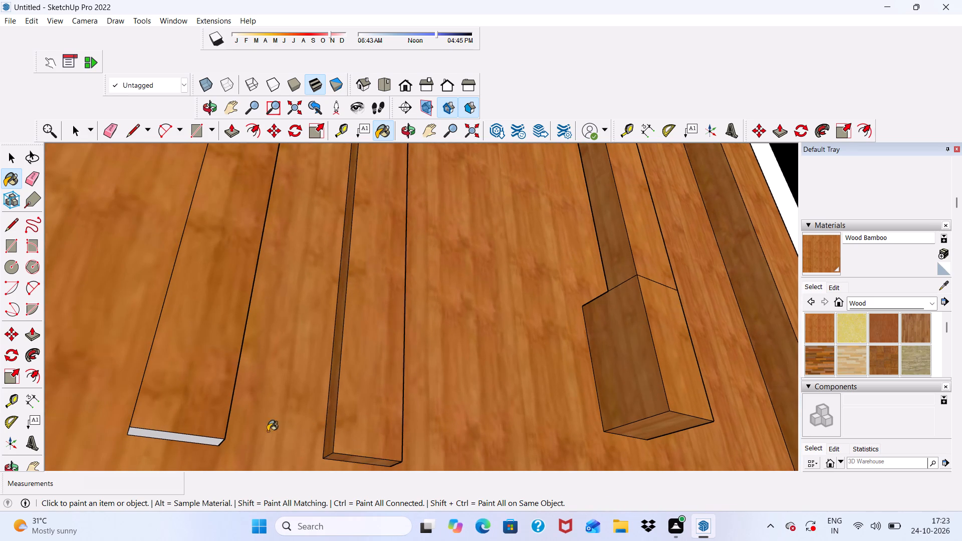
{"action": "scroll", "coordinate": [184, 419], "scroll_direction": "up", "scroll_amount": 4}
{"action": "left_click", "coordinate": [172, 444]}
Paint the underside of the main door handle's upper block Wood Bamboo.
{"action": "scroll", "coordinate": [171, 410], "scroll_direction": "down", "scroll_amount": 13}
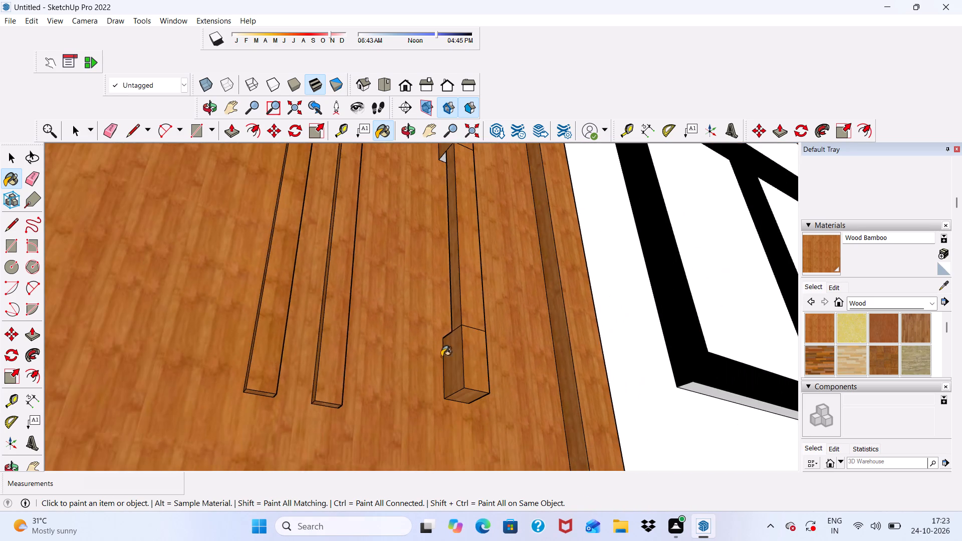
{"action": "scroll", "coordinate": [441, 357], "scroll_direction": "down", "scroll_amount": 4}
{"action": "middle_click_drag", "start_coordinate": [427, 306], "coordinate": [421, 202]}
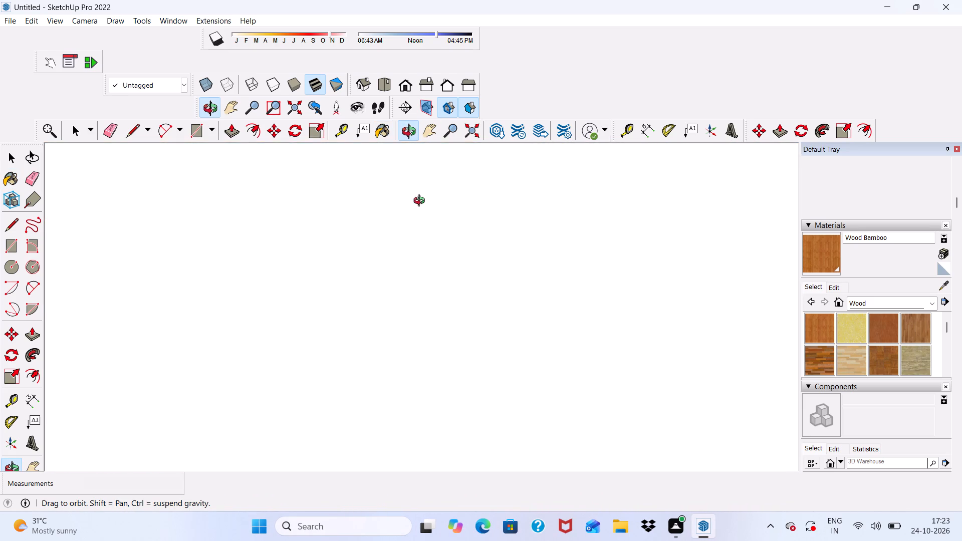
{"action": "middle_click_drag", "start_coordinate": [421, 202], "coordinate": [406, 253]}
{"action": "scroll", "coordinate": [438, 212], "scroll_direction": "up", "scroll_amount": 17}
{"action": "left_click", "coordinate": [438, 185]}
{"action": "scroll", "coordinate": [426, 193], "scroll_direction": "down", "scroll_amount": 2}
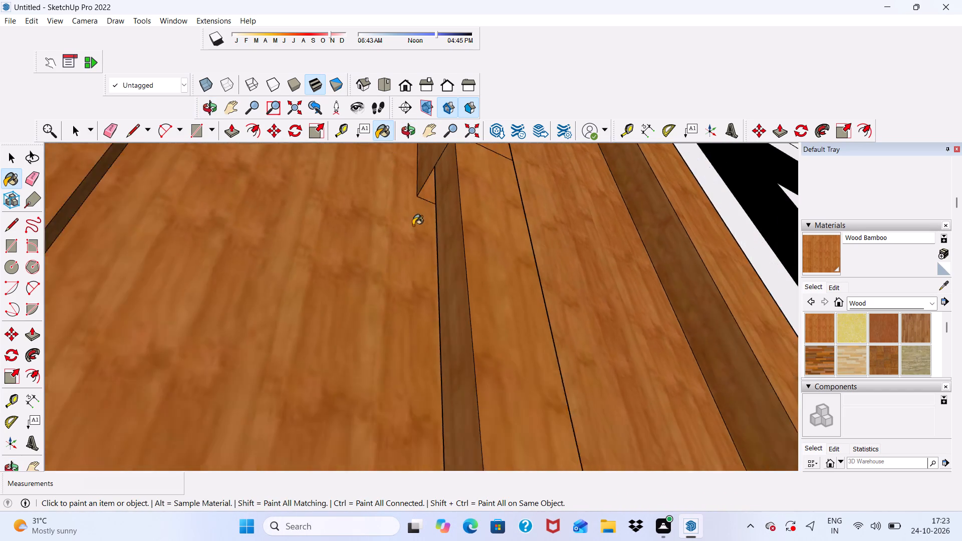
Paint the remaining grey right side of the main door's left vertical strip Wood Bamboo.
{"action": "scroll", "coordinate": [413, 225], "scroll_direction": "down", "scroll_amount": 4}
{"action": "middle_click_drag", "start_coordinate": [439, 285], "coordinate": [271, 313]}
{"action": "scroll", "coordinate": [271, 313], "scroll_direction": "down", "scroll_amount": 1}
{"action": "scroll", "coordinate": [144, 266], "scroll_direction": "up", "scroll_amount": 10}
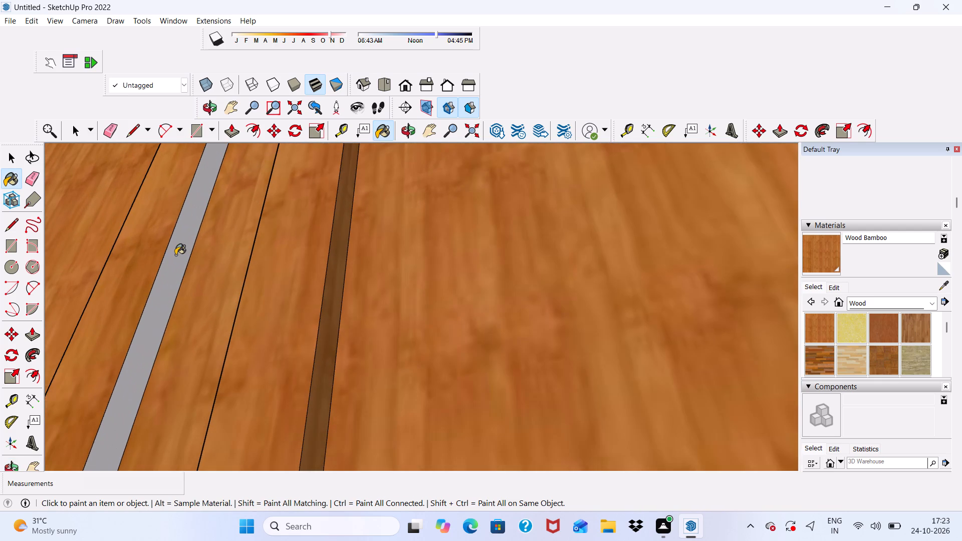
{"action": "left_click", "coordinate": [175, 254]}
Return to the standard front view and look over the painted door within the house front.
{"action": "scroll", "coordinate": [173, 257], "scroll_direction": "down", "scroll_amount": 20}
{"action": "scroll", "coordinate": [173, 257], "scroll_direction": "down", "scroll_amount": 4}
{"action": "scroll", "coordinate": [326, 224], "scroll_direction": "down", "scroll_amount": 3}
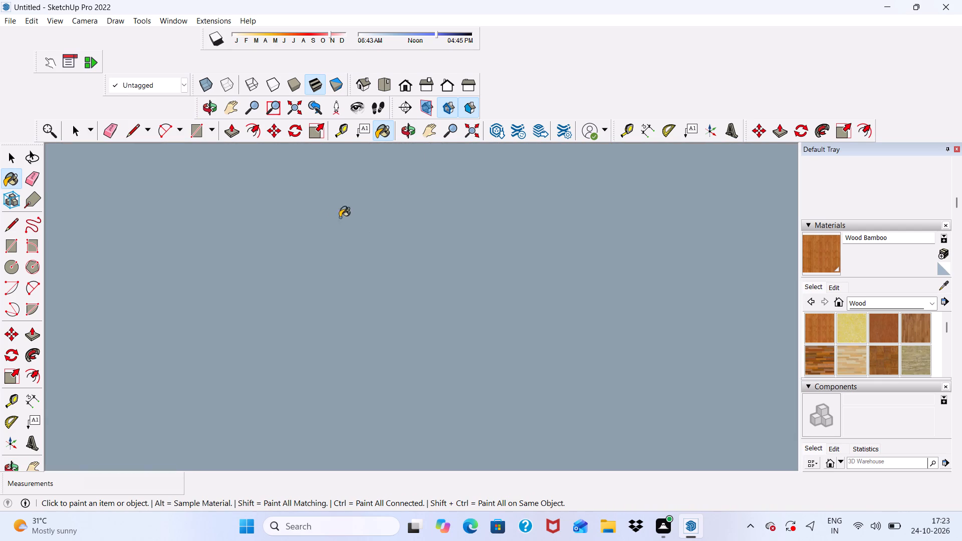
{"action": "left_click", "coordinate": [407, 79]}
{"action": "scroll", "coordinate": [396, 258], "scroll_direction": "down", "scroll_amount": 10}
{"action": "scroll", "coordinate": [396, 255], "scroll_direction": "down", "scroll_amount": 14}
{"action": "scroll", "coordinate": [390, 262], "scroll_direction": "up", "scroll_amount": 6}
{"action": "scroll", "coordinate": [390, 254], "scroll_direction": "down", "scroll_amount": 5}
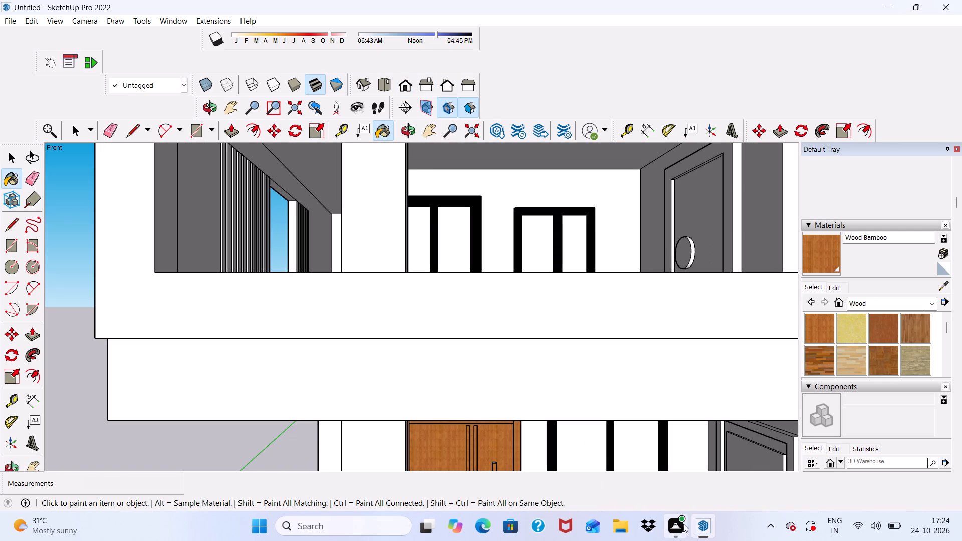
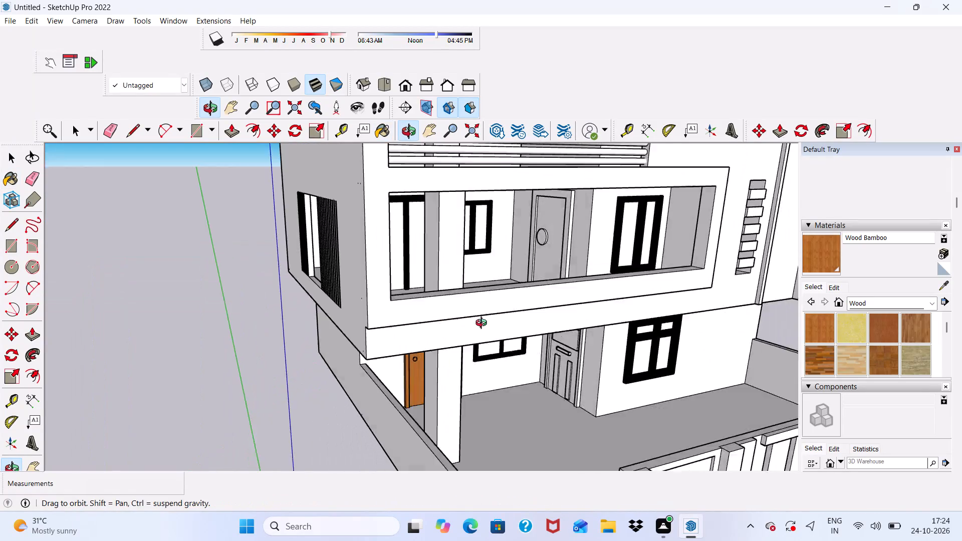
Examine the house's front facade, balcony and ground-floor entrance from several angles and distances.
{"action": "scroll", "coordinate": [474, 321], "scroll_direction": "up", "scroll_amount": 1}
{"action": "scroll", "coordinate": [312, 256], "scroll_direction": "down", "scroll_amount": 4}
{"action": "middle_click_drag", "start_coordinate": [373, 414], "coordinate": [371, 385]}
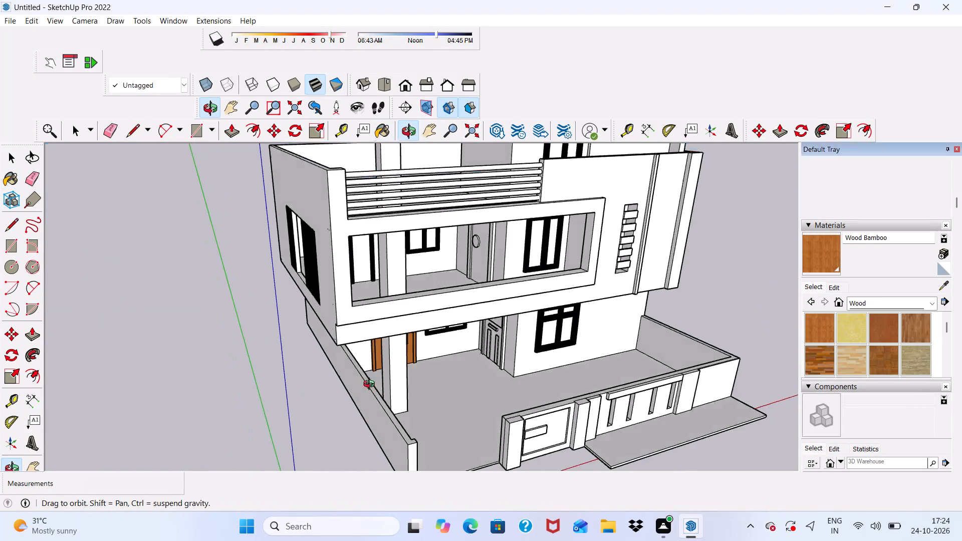
{"action": "middle_click_drag", "start_coordinate": [371, 385], "coordinate": [324, 272]}
{"action": "key", "text": "space"}
{"action": "scroll", "coordinate": [323, 272], "scroll_direction": "up", "scroll_amount": 4}
{"action": "scroll", "coordinate": [477, 335], "scroll_direction": "up", "scroll_amount": 4}
{"action": "scroll", "coordinate": [462, 333], "scroll_direction": "down", "scroll_amount": 4}
{"action": "middle_click_drag", "start_coordinate": [378, 328], "coordinate": [266, 388]}
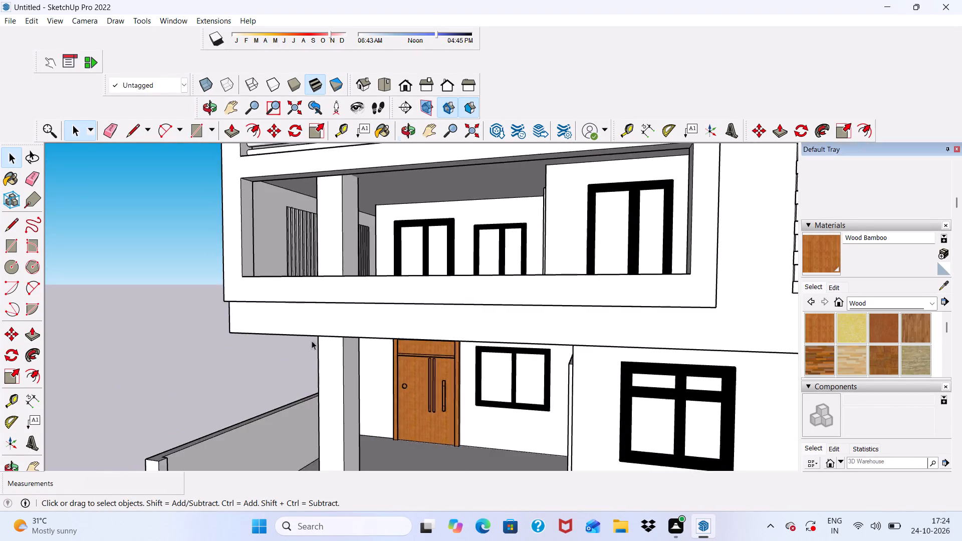
{"action": "scroll", "coordinate": [312, 341], "scroll_direction": "up", "scroll_amount": 1}
{"action": "scroll", "coordinate": [322, 314], "scroll_direction": "down", "scroll_amount": 6}
{"action": "middle_click_drag", "start_coordinate": [389, 358], "coordinate": [427, 366]}
{"action": "scroll", "coordinate": [421, 359], "scroll_direction": "down", "scroll_amount": 6}
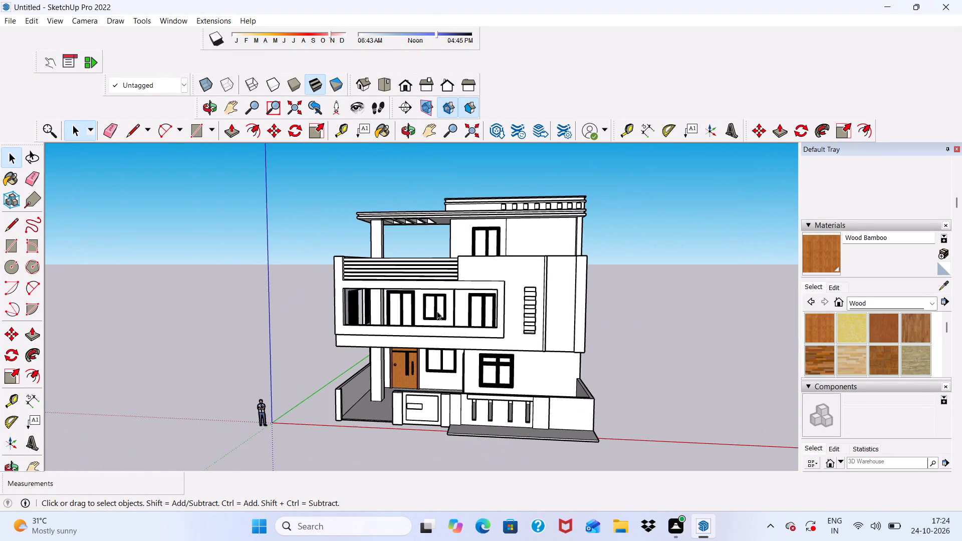
{"action": "scroll", "coordinate": [431, 283], "scroll_direction": "up", "scroll_amount": 3}
{"action": "scroll", "coordinate": [375, 350], "scroll_direction": "down", "scroll_amount": 1}
{"action": "scroll", "coordinate": [355, 370], "scroll_direction": "up", "scroll_amount": 3}
{"action": "scroll", "coordinate": [390, 177], "scroll_direction": "down", "scroll_amount": 4}
{"action": "scroll", "coordinate": [405, 236], "scroll_direction": "up", "scroll_amount": 4}
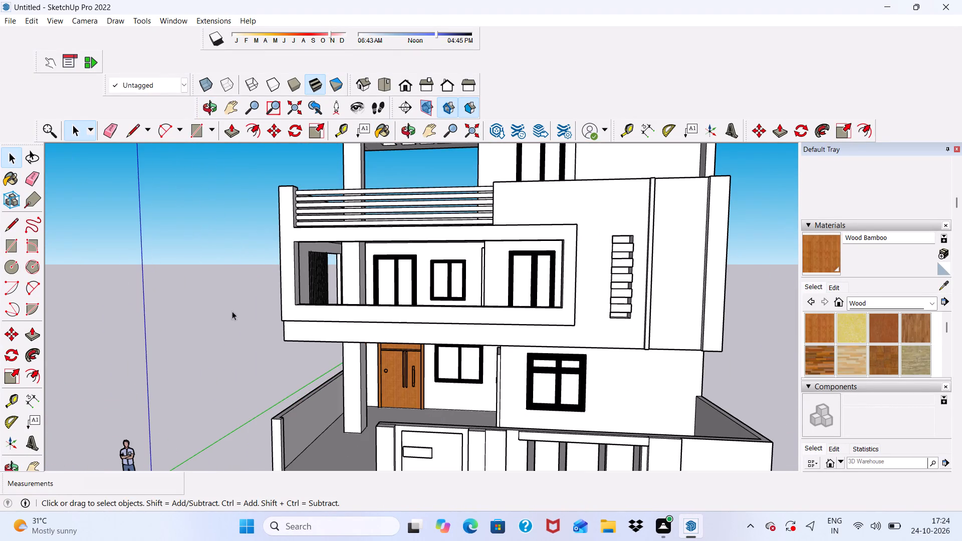
{"action": "middle_click_drag", "start_coordinate": [319, 275], "coordinate": [438, 293]}
{"action": "scroll", "coordinate": [438, 293], "scroll_direction": "up", "scroll_amount": 4}
{"action": "scroll", "coordinate": [396, 261], "scroll_direction": "down", "scroll_amount": 5}
{"action": "middle_click_drag", "start_coordinate": [416, 323], "coordinate": [387, 259]}
{"action": "scroll", "coordinate": [425, 405], "scroll_direction": "up", "scroll_amount": 1}
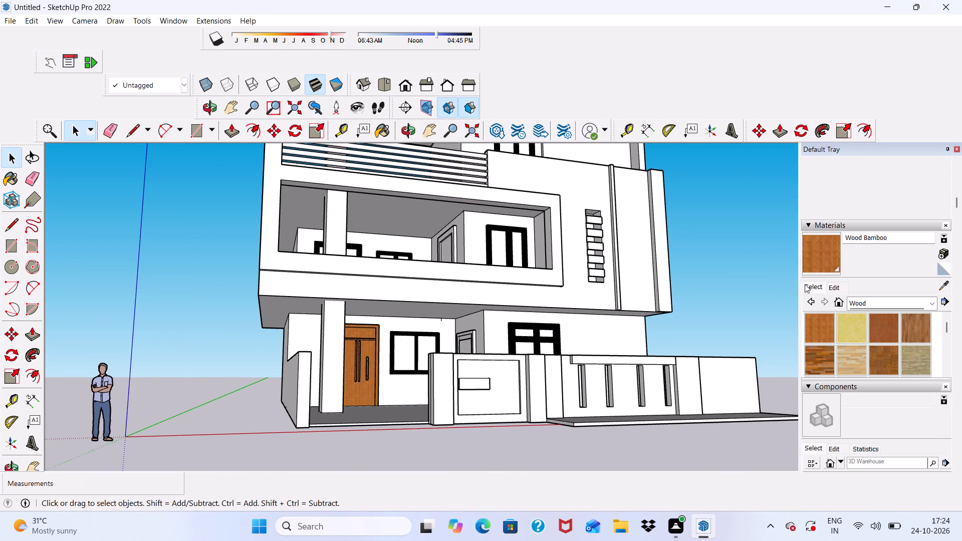
Browse the Colors and Colors-Named material libraries for a tan shade suitable for the exterior walls.
{"action": "left_click", "coordinate": [820, 286]}
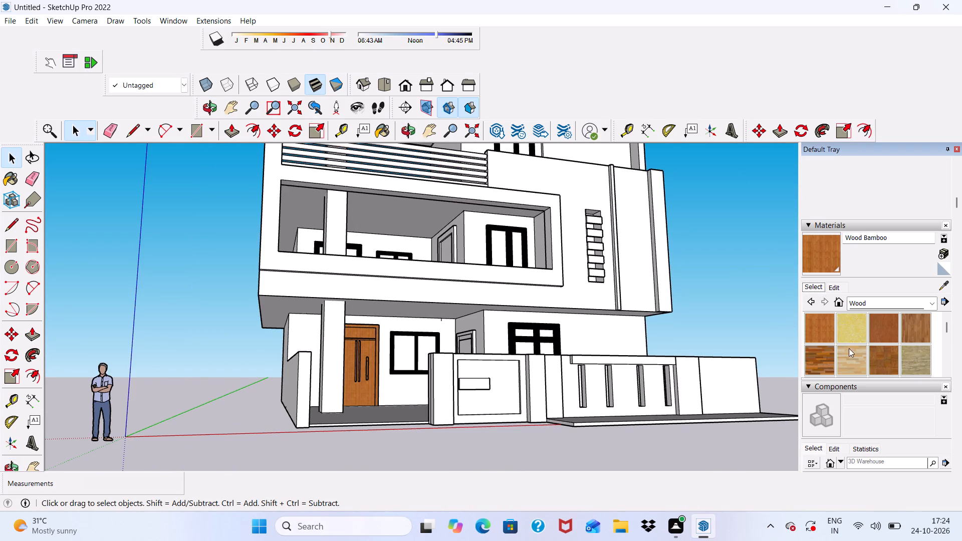
{"action": "scroll", "coordinate": [866, 373], "scroll_direction": "up", "scroll_amount": 4}
{"action": "left_click", "coordinate": [827, 349]}
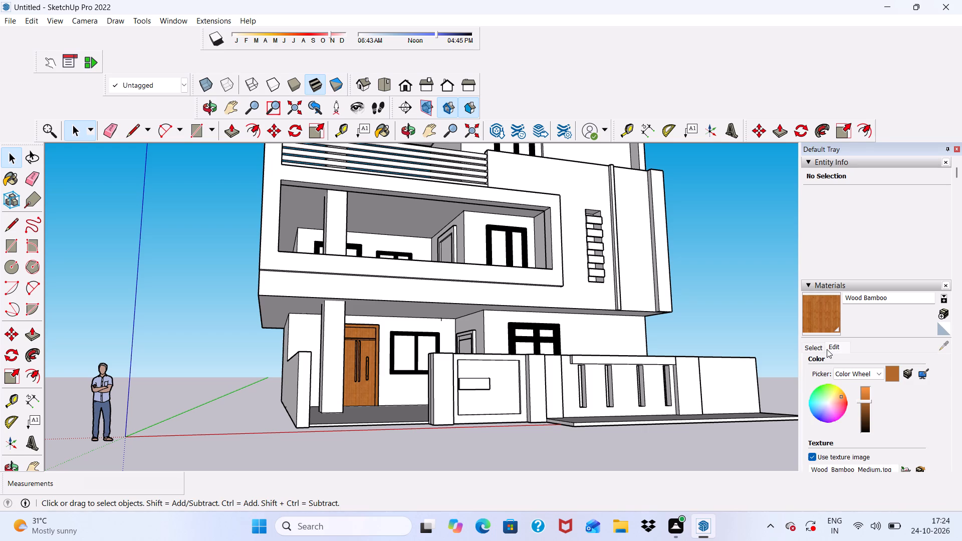
{"action": "left_click", "coordinate": [812, 348]}
{"action": "scroll", "coordinate": [877, 434], "scroll_direction": "up", "scroll_amount": 3}
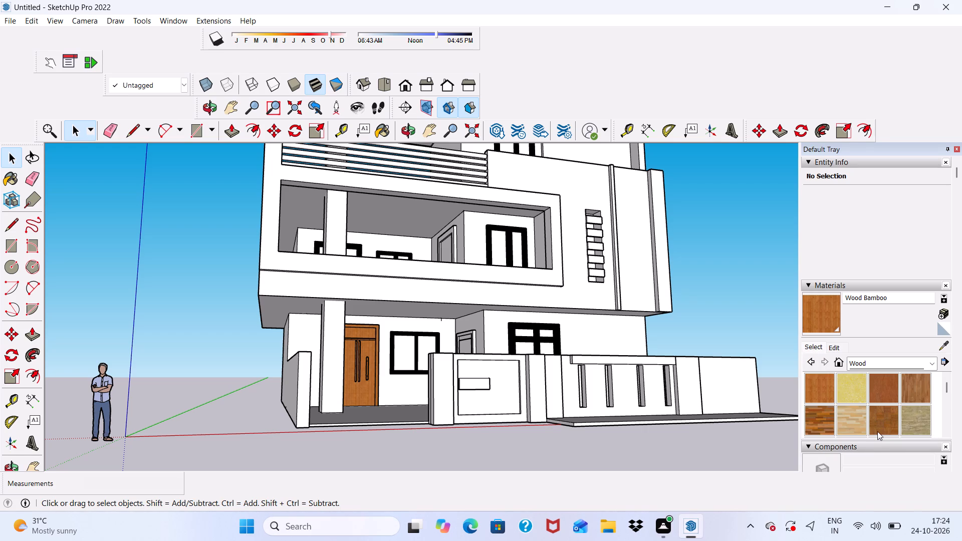
{"action": "left_click", "coordinate": [933, 365]}
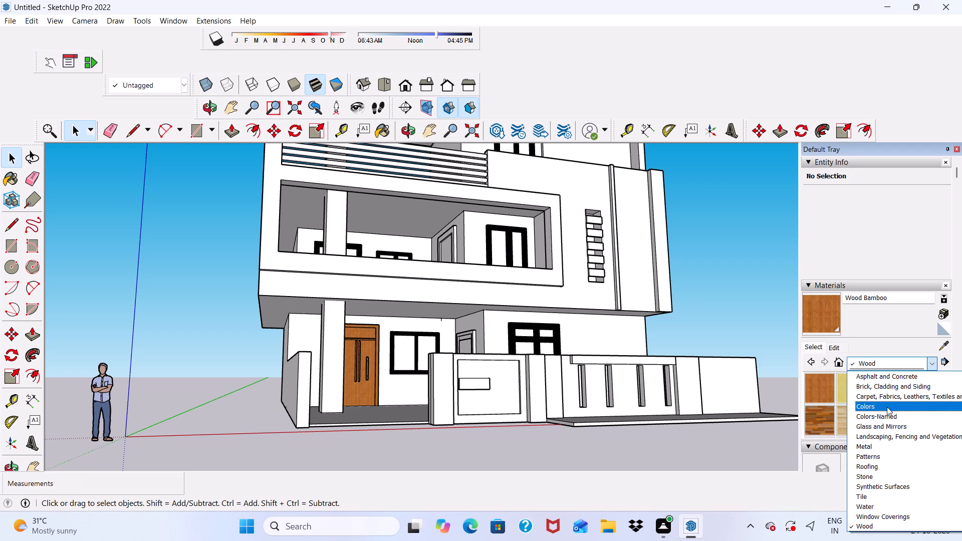
{"action": "left_click", "coordinate": [887, 407]}
{"action": "scroll", "coordinate": [881, 391], "scroll_direction": "up", "scroll_amount": 3}
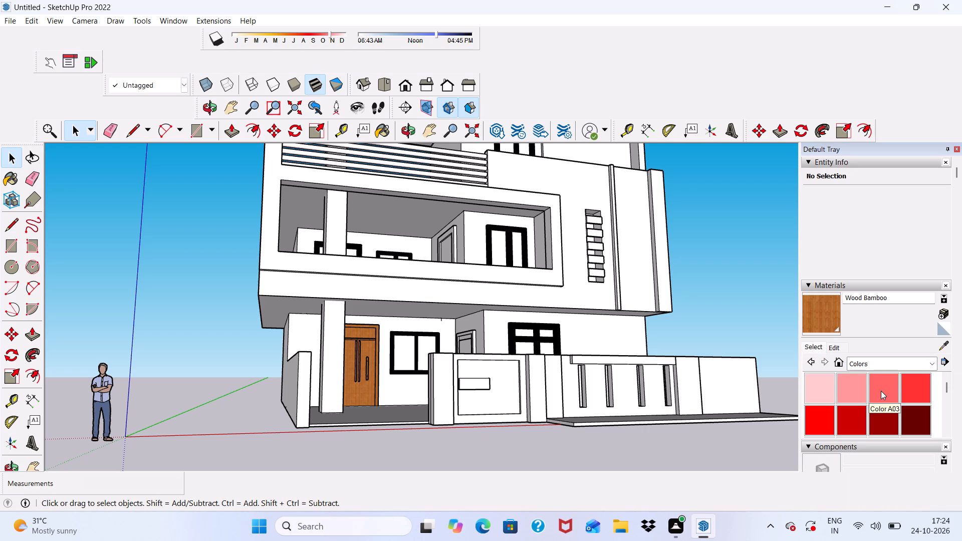
{"action": "scroll", "coordinate": [881, 391], "scroll_direction": "up", "scroll_amount": 3}
{"action": "scroll", "coordinate": [881, 391], "scroll_direction": "down", "scroll_amount": 17}
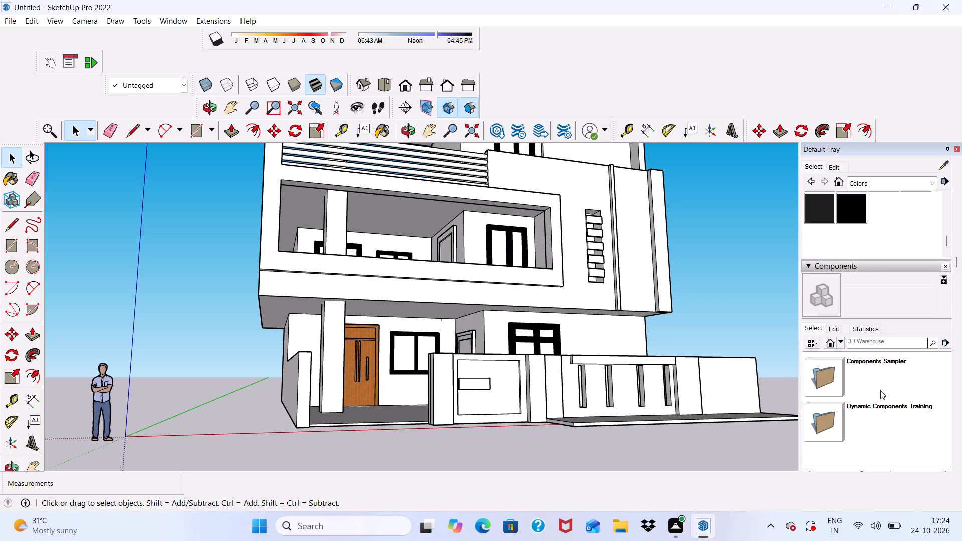
{"action": "scroll", "coordinate": [859, 332], "scroll_direction": "up", "scroll_amount": 16}
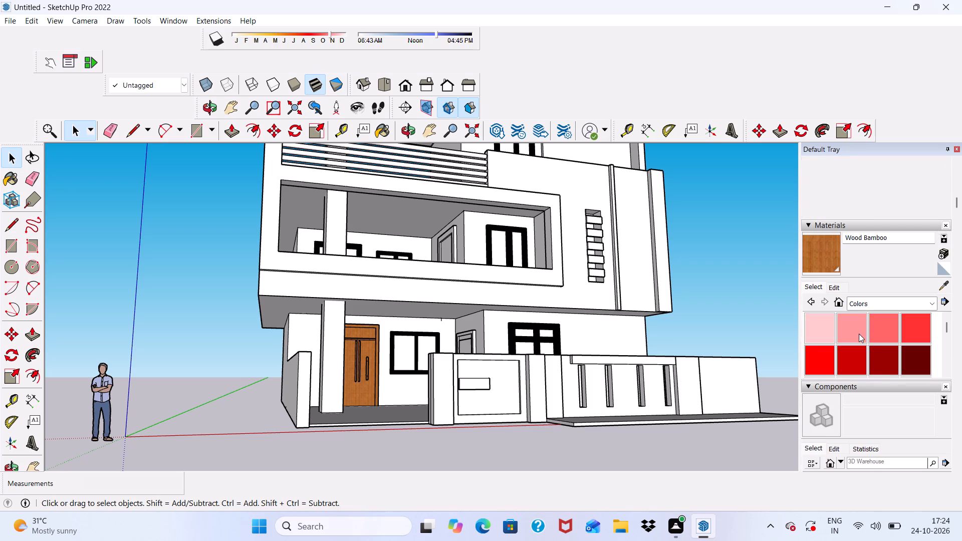
{"action": "scroll", "coordinate": [859, 334], "scroll_direction": "up", "scroll_amount": 3}
{"action": "scroll", "coordinate": [854, 381], "scroll_direction": "down", "scroll_amount": 1}
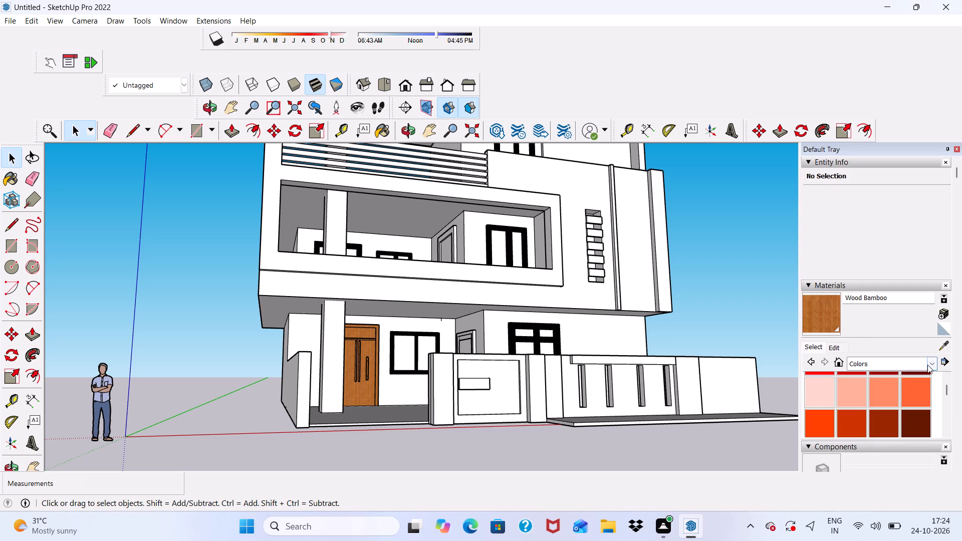
{"action": "left_click", "coordinate": [927, 365]}
{"action": "left_click", "coordinate": [897, 416]}
{"action": "scroll", "coordinate": [897, 401], "scroll_direction": "down", "scroll_amount": 1}
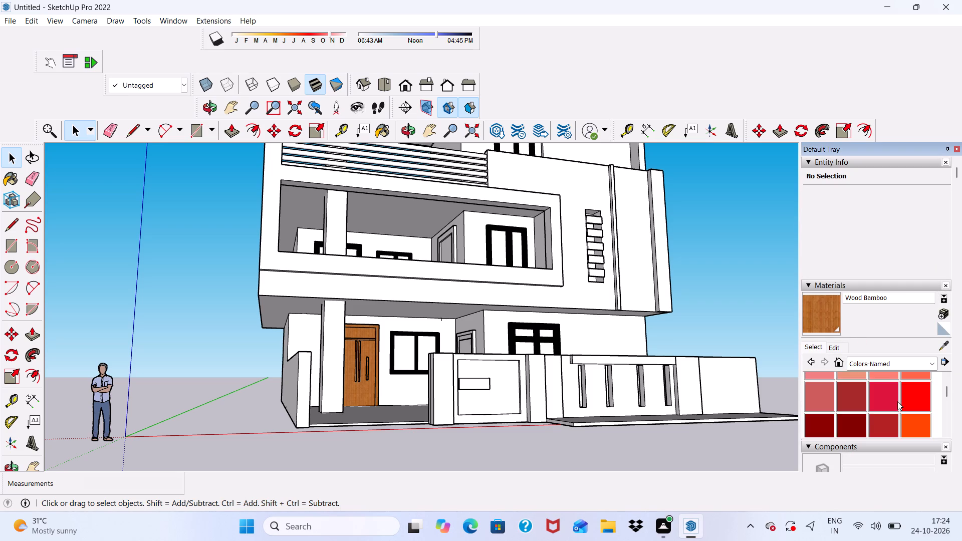
{"action": "scroll", "coordinate": [897, 401], "scroll_direction": "down", "scroll_amount": 3}
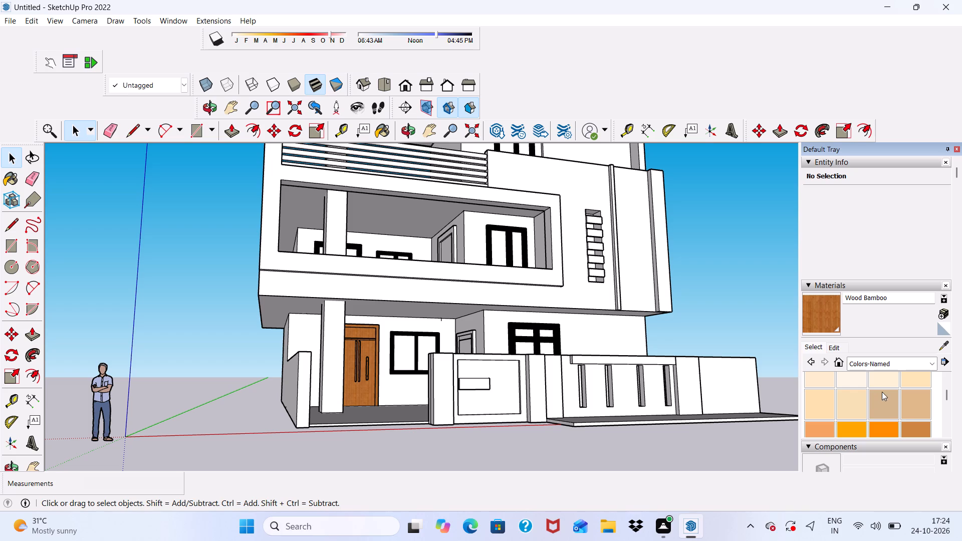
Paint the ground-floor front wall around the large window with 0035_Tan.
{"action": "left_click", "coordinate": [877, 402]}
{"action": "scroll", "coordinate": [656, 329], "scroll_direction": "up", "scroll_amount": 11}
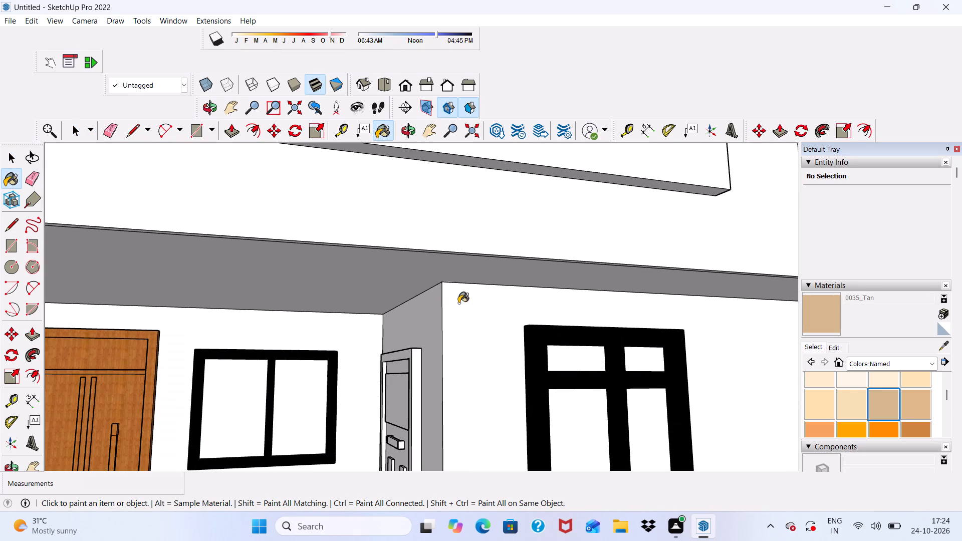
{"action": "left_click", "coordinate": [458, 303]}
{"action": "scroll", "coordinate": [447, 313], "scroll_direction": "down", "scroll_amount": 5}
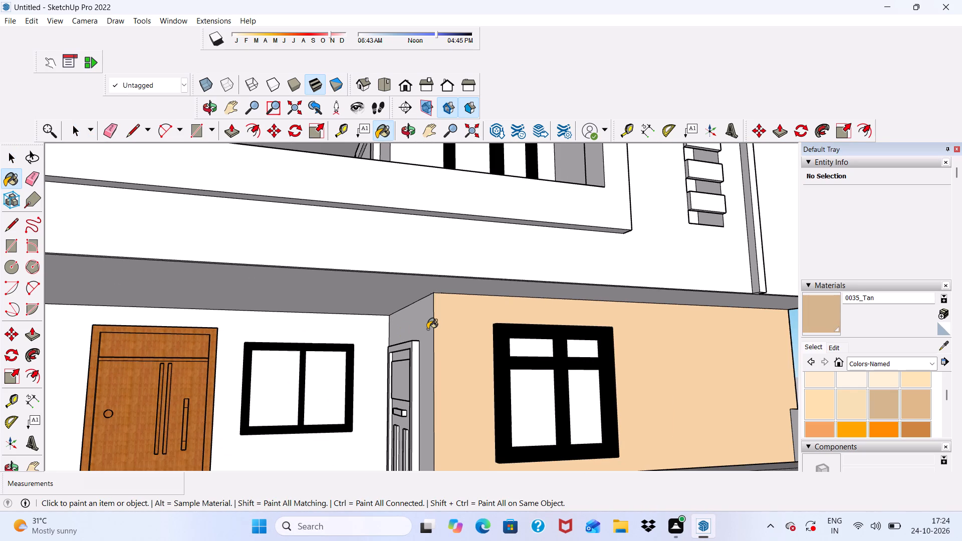
Paint the ground-floor walls around the large window, the white panelled door and the wooden entrance door with 0036_BurlyWood.
{"action": "left_click", "coordinate": [923, 413]}
{"action": "scroll", "coordinate": [719, 342], "scroll_direction": "up", "scroll_amount": 4}
{"action": "left_click", "coordinate": [717, 340]}
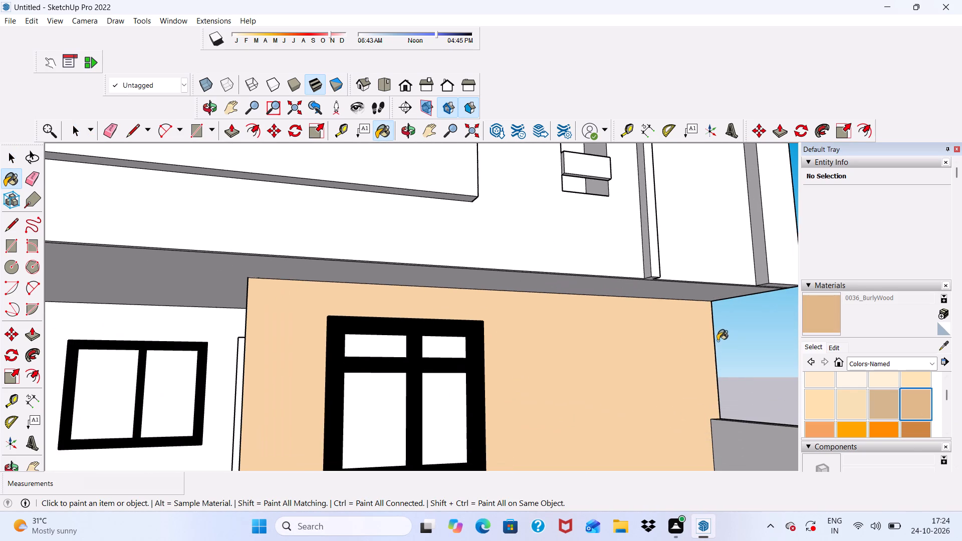
{"action": "left_click", "coordinate": [662, 348]}
{"action": "scroll", "coordinate": [570, 350], "scroll_direction": "down", "scroll_amount": 8}
{"action": "middle_click_drag", "start_coordinate": [604, 380], "coordinate": [813, 427]}
{"action": "middle_click_drag", "start_coordinate": [788, 428], "coordinate": [721, 451]}
{"action": "scroll", "coordinate": [568, 385], "scroll_direction": "up", "scroll_amount": 10}
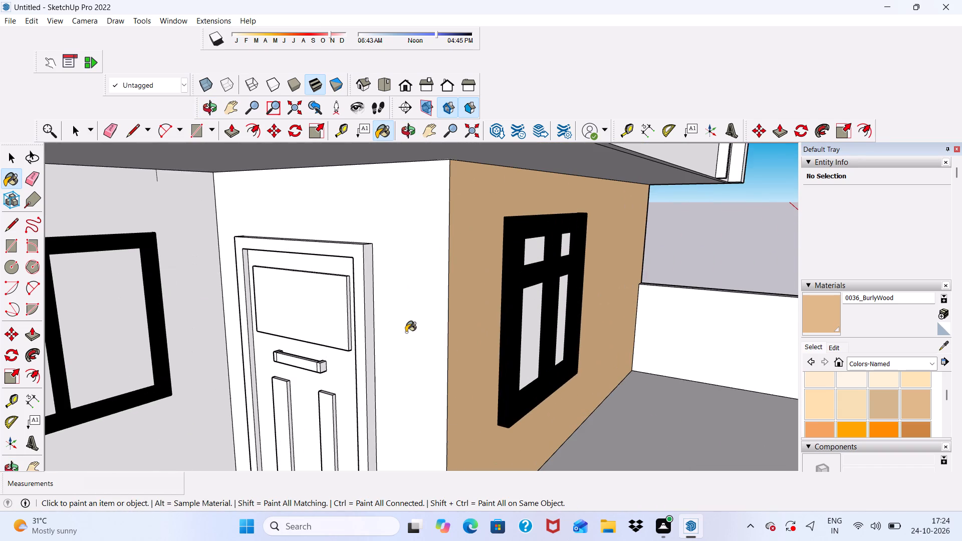
{"action": "left_click", "coordinate": [406, 332]}
{"action": "scroll", "coordinate": [17, 251], "scroll_direction": "up", "scroll_amount": 2}
{"action": "left_click", "coordinate": [90, 220]}
{"action": "scroll", "coordinate": [92, 218], "scroll_direction": "down", "scroll_amount": 11}
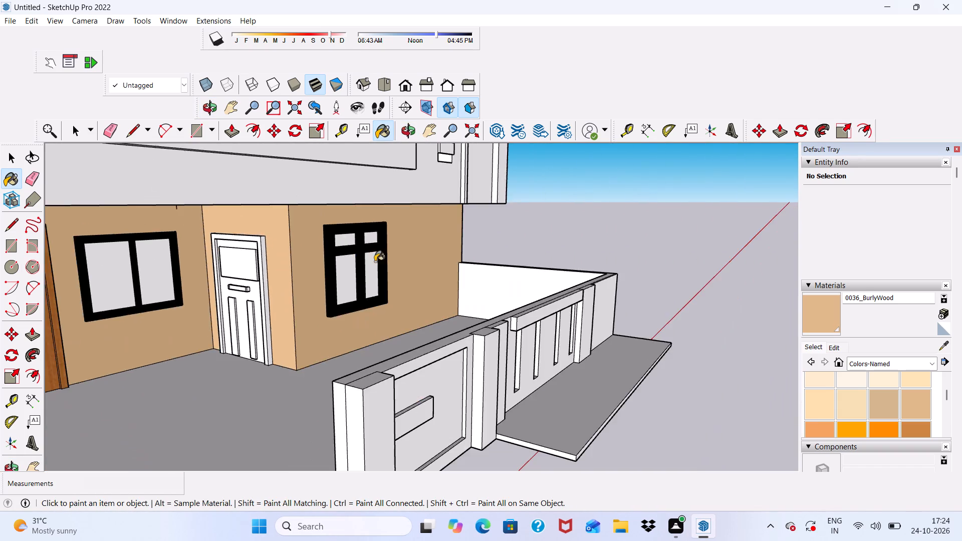
Darken the 0036_BurlyWood material slightly by lowering its colour brightness.
{"action": "scroll", "coordinate": [375, 261], "scroll_direction": "down", "scroll_amount": 4}
{"action": "middle_click_drag", "start_coordinate": [376, 292], "coordinate": [161, 282]}
{"action": "scroll", "coordinate": [247, 252], "scroll_direction": "up", "scroll_amount": 5}
{"action": "scroll", "coordinate": [248, 251], "scroll_direction": "down", "scroll_amount": 2}
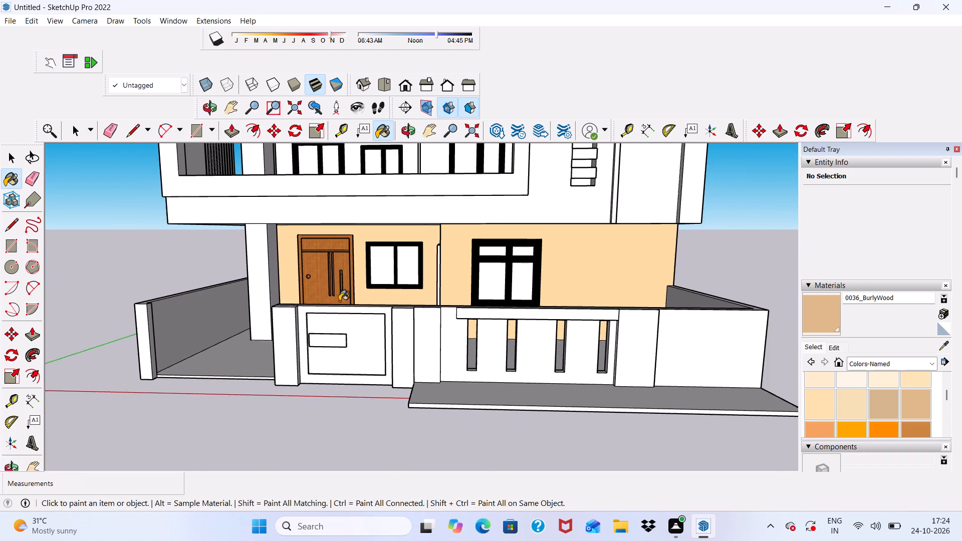
{"action": "scroll", "coordinate": [410, 288], "scroll_direction": "up", "scroll_amount": 4}
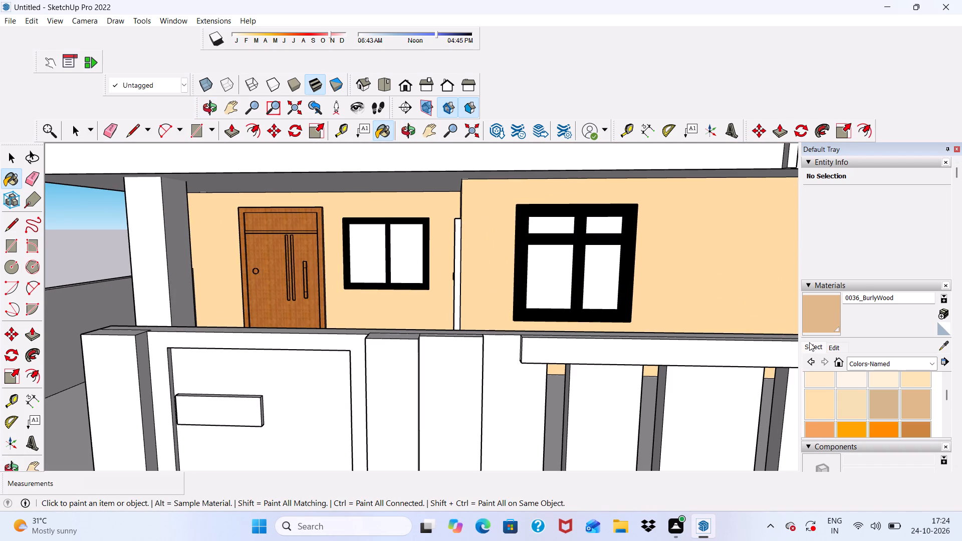
{"action": "left_click", "coordinate": [829, 346]}
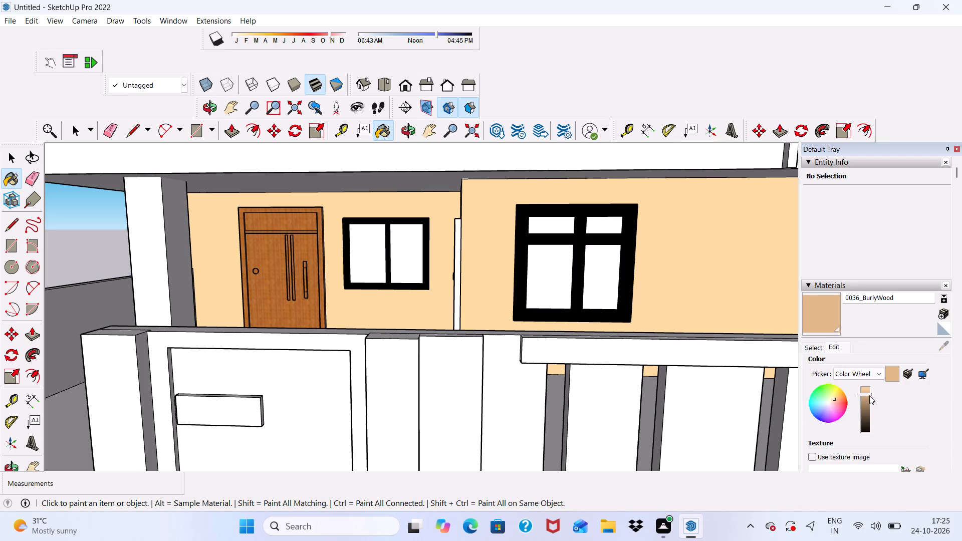
{"action": "left_click_drag", "start_coordinate": [865, 396], "coordinate": [866, 401]}
{"action": "left_click", "coordinate": [866, 401]}
Paint the first-floor balcony's back wall, door wall and adjoining front window wall with 0036_BurlyWood.
{"action": "scroll", "coordinate": [634, 294], "scroll_direction": "down", "scroll_amount": 6}
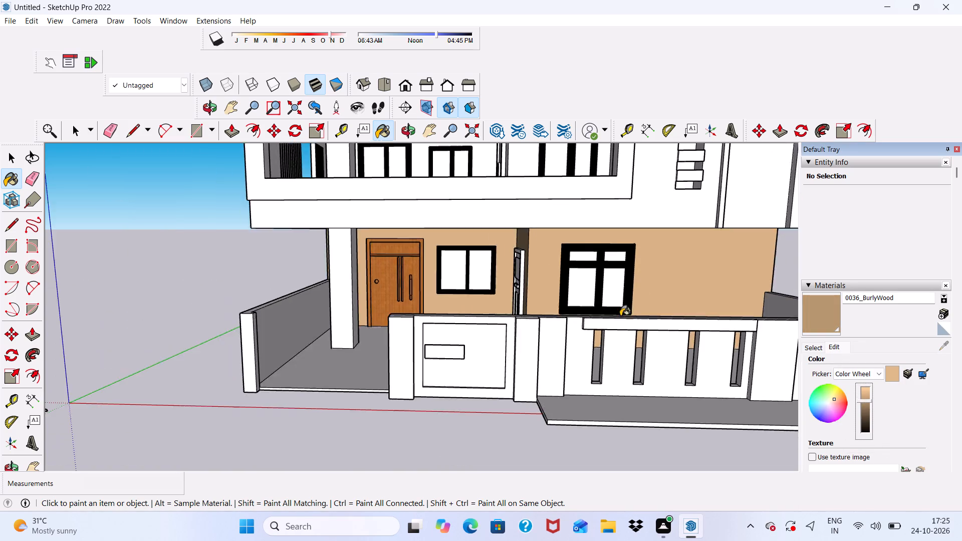
{"action": "scroll", "coordinate": [620, 316], "scroll_direction": "down", "scroll_amount": 4}
{"action": "middle_click_drag", "start_coordinate": [600, 320], "coordinate": [575, 320]}
{"action": "scroll", "coordinate": [434, 242], "scroll_direction": "up", "scroll_amount": 5}
{"action": "scroll", "coordinate": [402, 186], "scroll_direction": "up", "scroll_amount": 2}
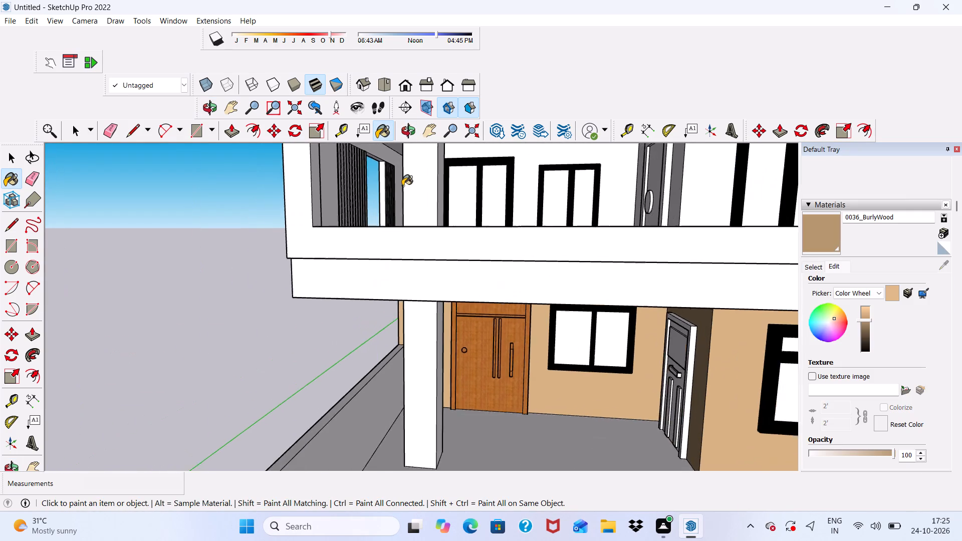
{"action": "scroll", "coordinate": [402, 186], "scroll_direction": "up", "scroll_amount": 1}
{"action": "scroll", "coordinate": [447, 153], "scroll_direction": "up", "scroll_amount": 17}
{"action": "left_click", "coordinate": [389, 162]}
{"action": "scroll", "coordinate": [349, 177], "scroll_direction": "down", "scroll_amount": 16}
{"action": "middle_click_drag", "start_coordinate": [563, 251], "coordinate": [645, 275]}
{"action": "scroll", "coordinate": [762, 253], "scroll_direction": "up", "scroll_amount": 4}
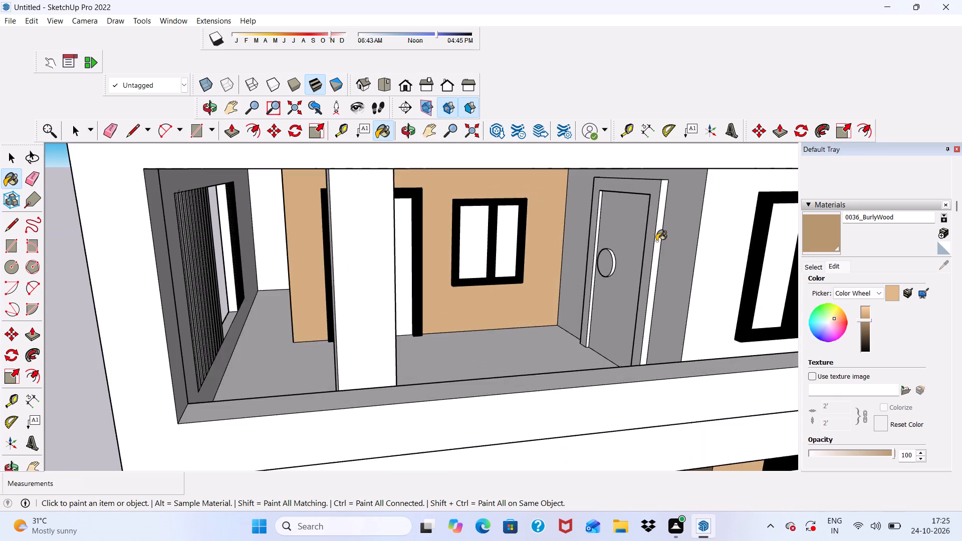
{"action": "scroll", "coordinate": [656, 241], "scroll_direction": "up", "scroll_amount": 2}
{"action": "left_click", "coordinate": [686, 234]}
{"action": "left_click", "coordinate": [705, 249]}
Paint the balcony's narrow return wall beside the tall two-pane opening with 0036_BurlyWood.
{"action": "scroll", "coordinate": [607, 233], "scroll_direction": "down", "scroll_amount": 11}
{"action": "scroll", "coordinate": [468, 263], "scroll_direction": "up", "scroll_amount": 1}
{"action": "middle_click_drag", "start_coordinate": [468, 263], "coordinate": [469, 197]}
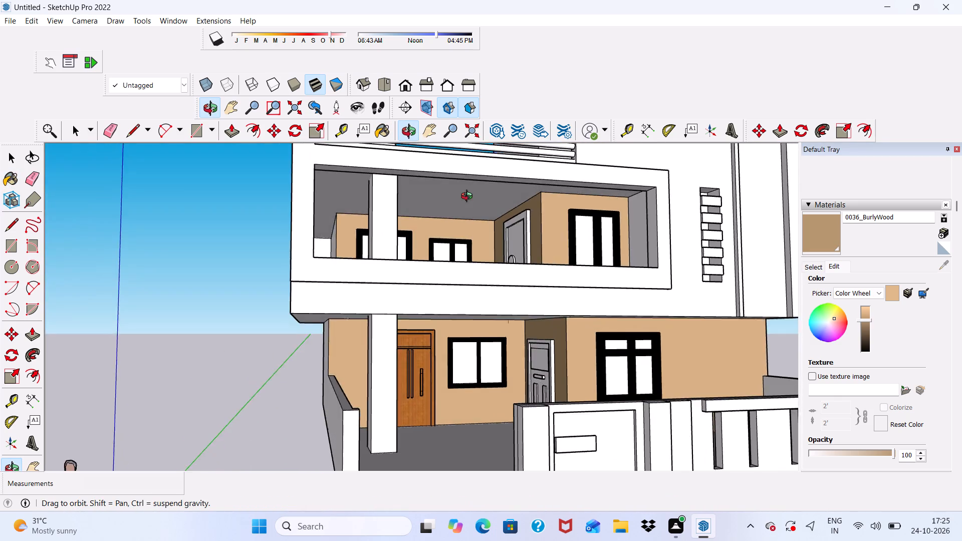
{"action": "middle_click_drag", "start_coordinate": [469, 197], "coordinate": [432, 211]}
{"action": "scroll", "coordinate": [389, 207], "scroll_direction": "up", "scroll_amount": 11}
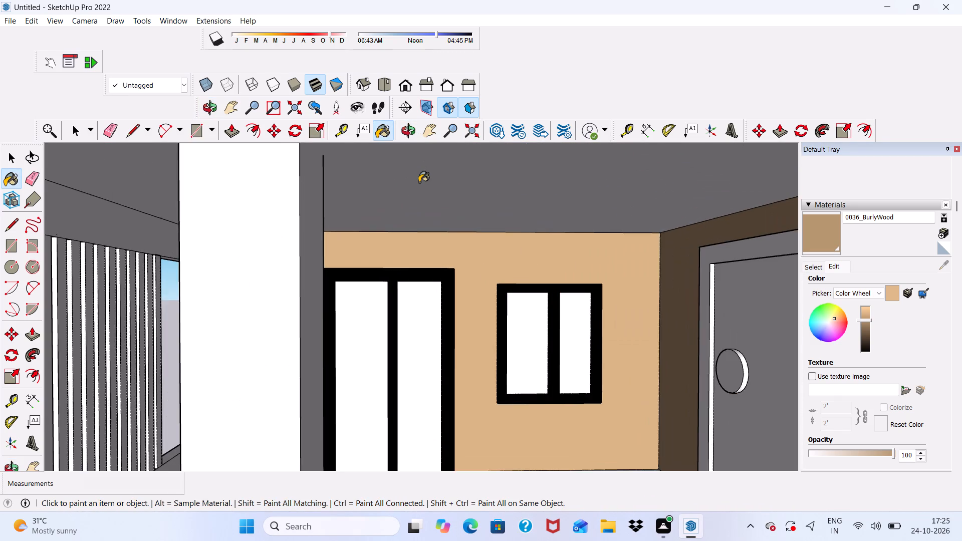
{"action": "scroll", "coordinate": [419, 182], "scroll_direction": "down", "scroll_amount": 1}
{"action": "middle_click_drag", "start_coordinate": [619, 172], "coordinate": [722, 190]}
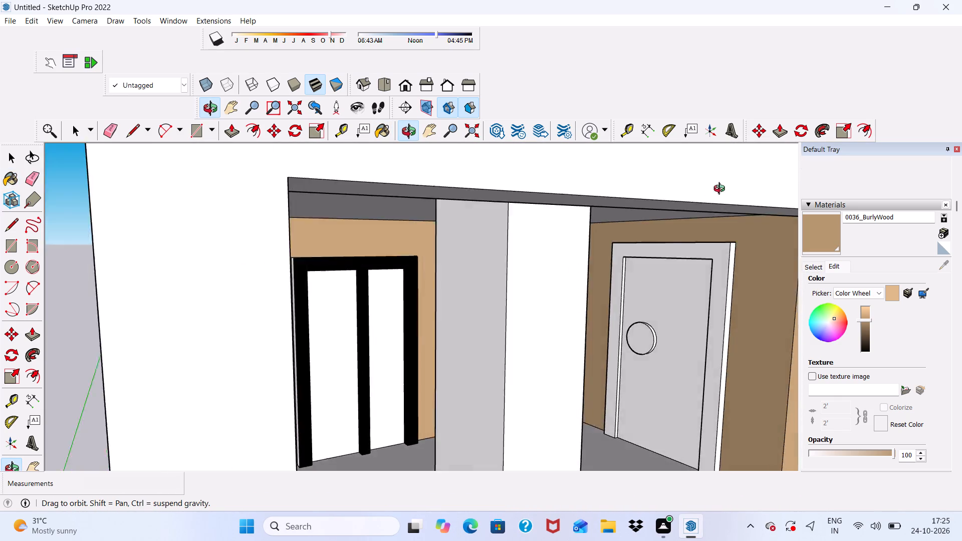
{"action": "middle_click_drag", "start_coordinate": [722, 190], "coordinate": [698, 196]}
{"action": "scroll", "coordinate": [187, 316], "scroll_direction": "up", "scroll_amount": 6}
{"action": "left_click", "coordinate": [266, 257]}
{"action": "scroll", "coordinate": [267, 258], "scroll_direction": "down", "scroll_amount": 5}
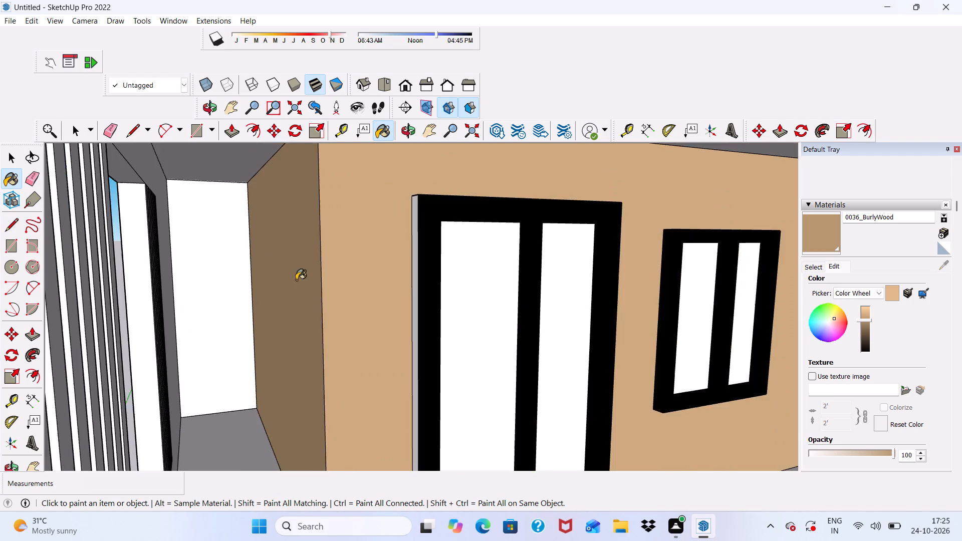
Paint the unpainted side edge of the balcony's tall two-pane opening frame with black Color M09 from the Colors library.
{"action": "scroll", "coordinate": [303, 272], "scroll_direction": "down", "scroll_amount": 2}
{"action": "scroll", "coordinate": [444, 324], "scroll_direction": "down", "scroll_amount": 14}
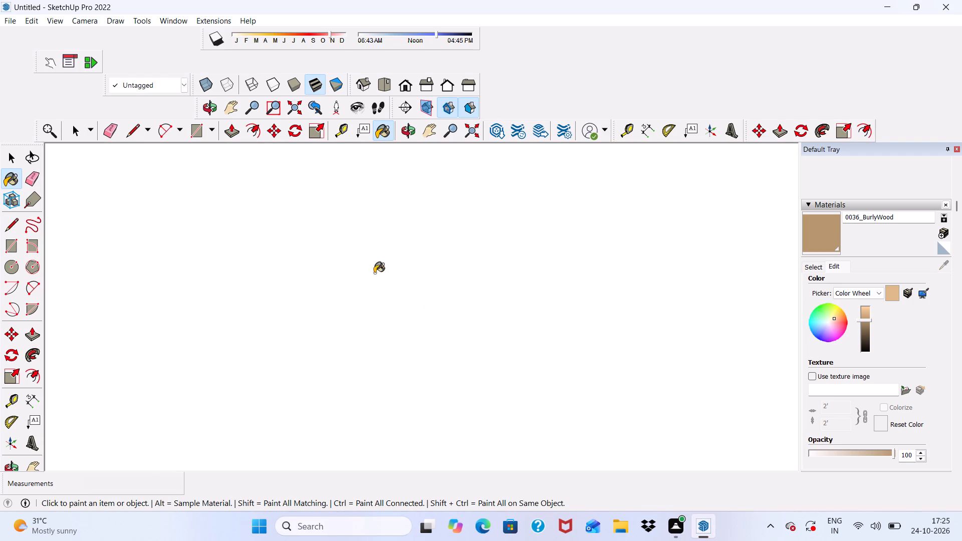
{"action": "scroll", "coordinate": [374, 273], "scroll_direction": "down", "scroll_amount": 2}
{"action": "left_click", "coordinate": [411, 87]}
{"action": "scroll", "coordinate": [396, 246], "scroll_direction": "down", "scroll_amount": 11}
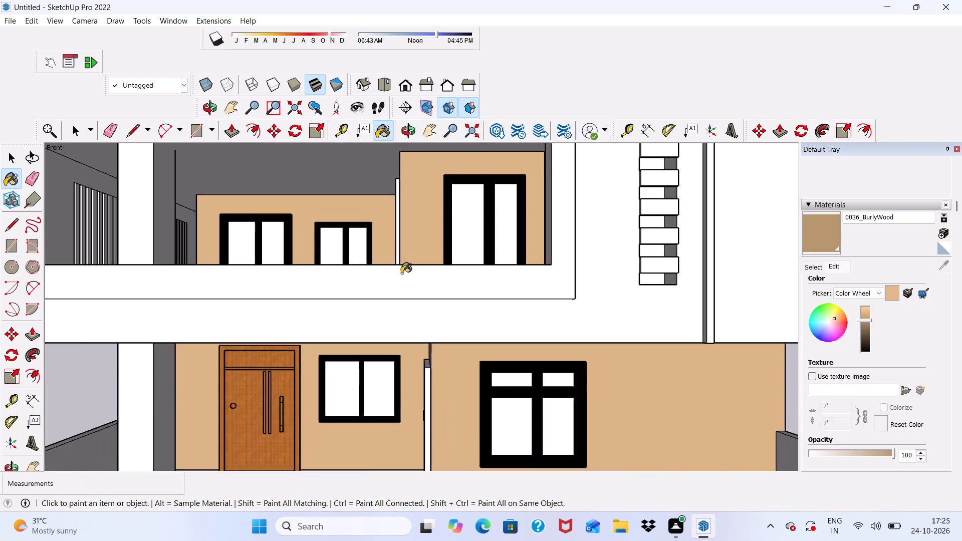
{"action": "scroll", "coordinate": [401, 274], "scroll_direction": "down", "scroll_amount": 3}
{"action": "middle_click_drag", "start_coordinate": [341, 280], "coordinate": [477, 309]}
{"action": "scroll", "coordinate": [188, 238], "scroll_direction": "up", "scroll_amount": 16}
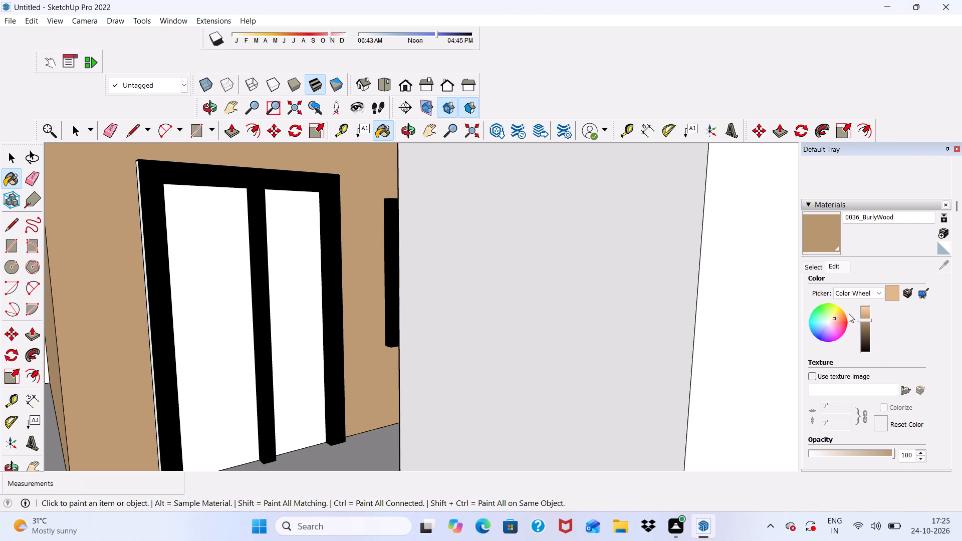
{"action": "left_click", "coordinate": [806, 269]}
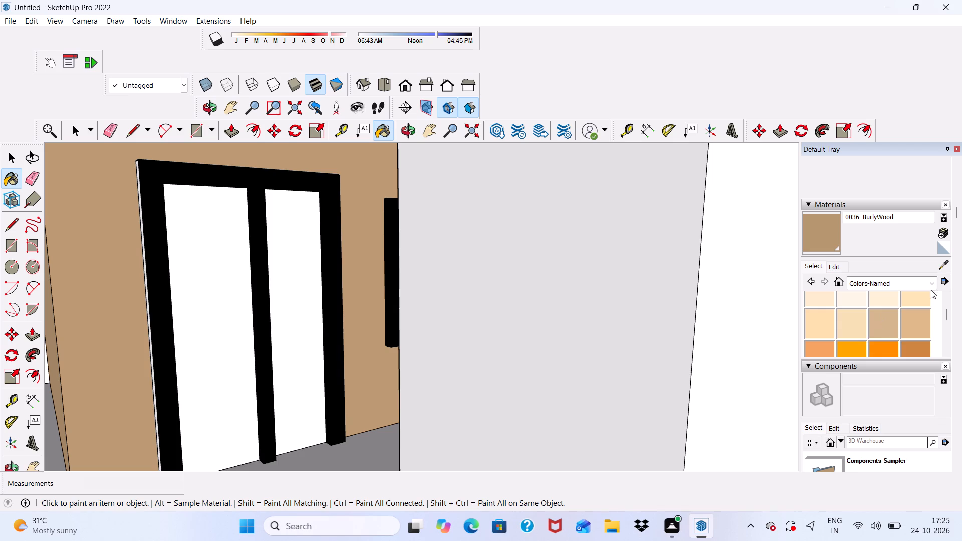
{"action": "left_click", "coordinate": [929, 283]}
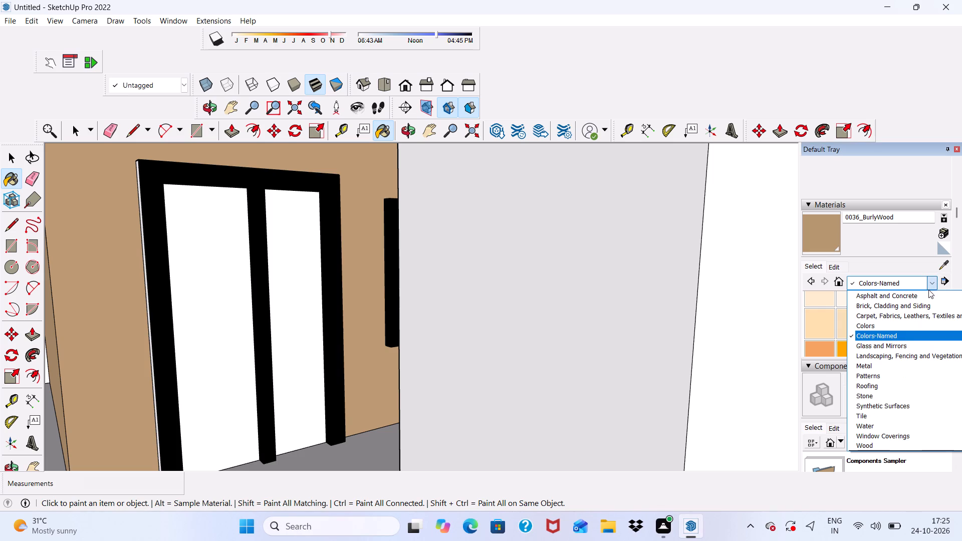
{"action": "scroll", "coordinate": [893, 387], "scroll_direction": "down", "scroll_amount": 2}
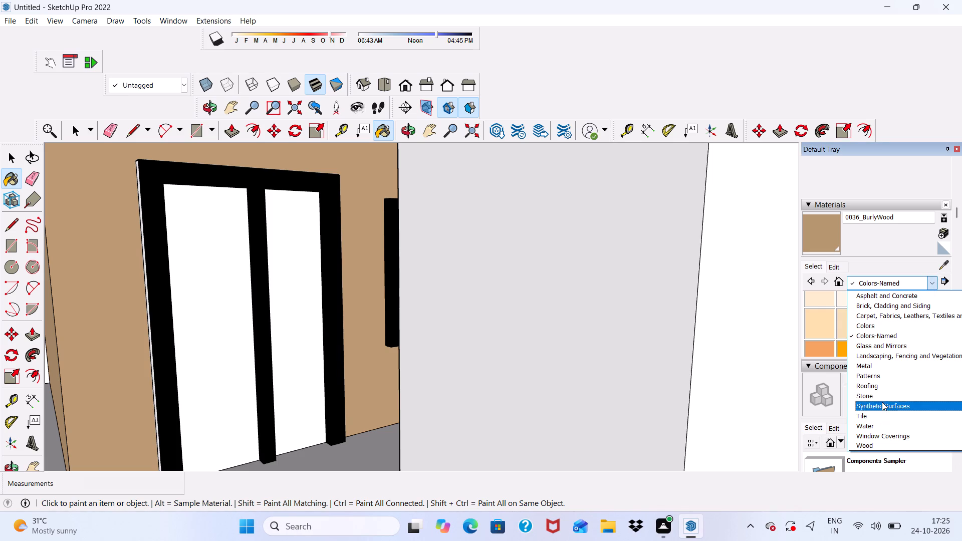
{"action": "left_click", "coordinate": [871, 328]}
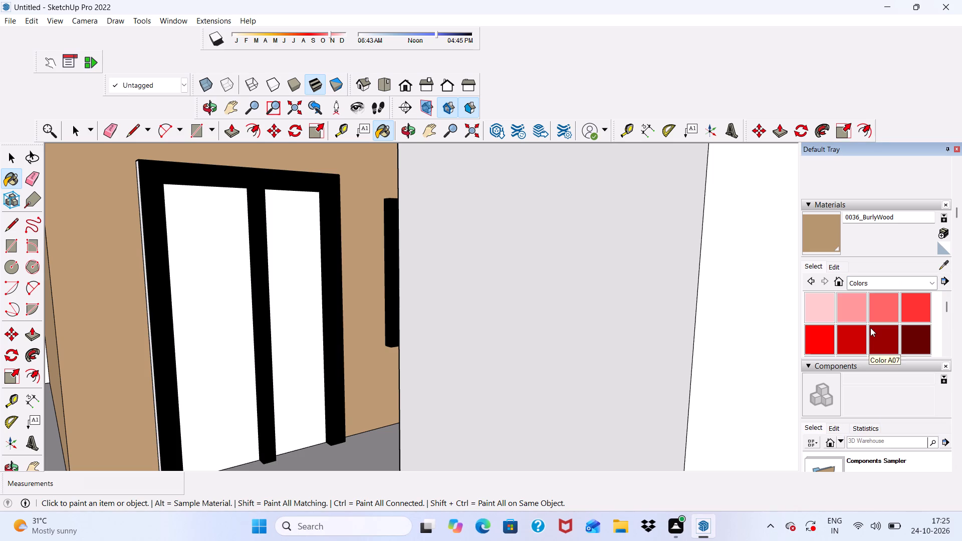
{"action": "scroll", "coordinate": [870, 328], "scroll_direction": "down", "scroll_amount": 18}
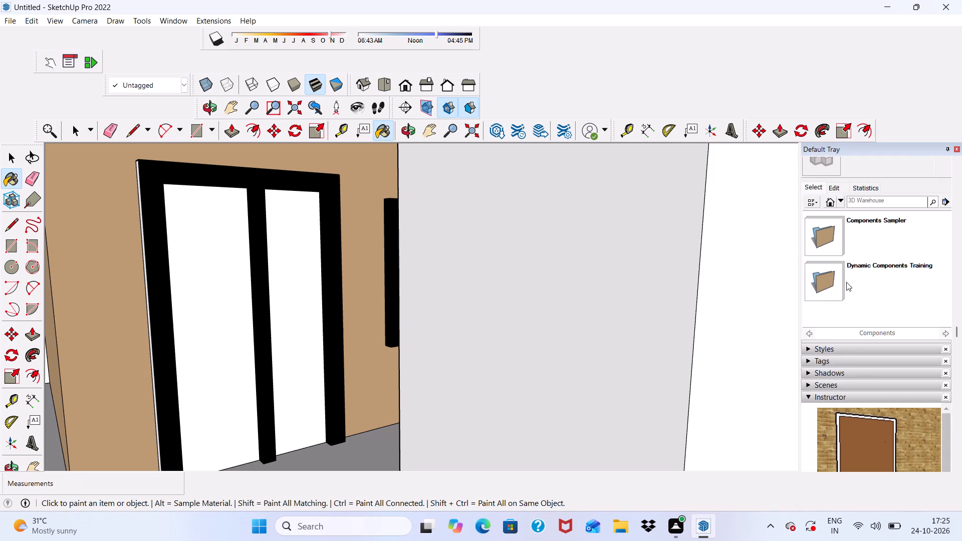
{"action": "scroll", "coordinate": [846, 282], "scroll_direction": "up", "scroll_amount": 4}
{"action": "scroll", "coordinate": [849, 295], "scroll_direction": "down", "scroll_amount": 1}
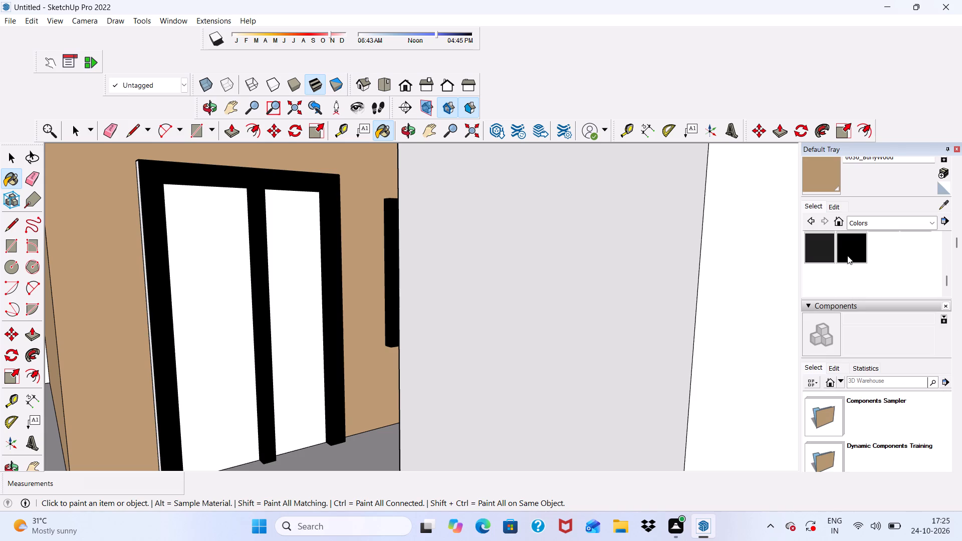
{"action": "left_click", "coordinate": [848, 251]}
{"action": "scroll", "coordinate": [232, 282], "scroll_direction": "down", "scroll_amount": 4}
{"action": "scroll", "coordinate": [196, 275], "scroll_direction": "up", "scroll_amount": 11}
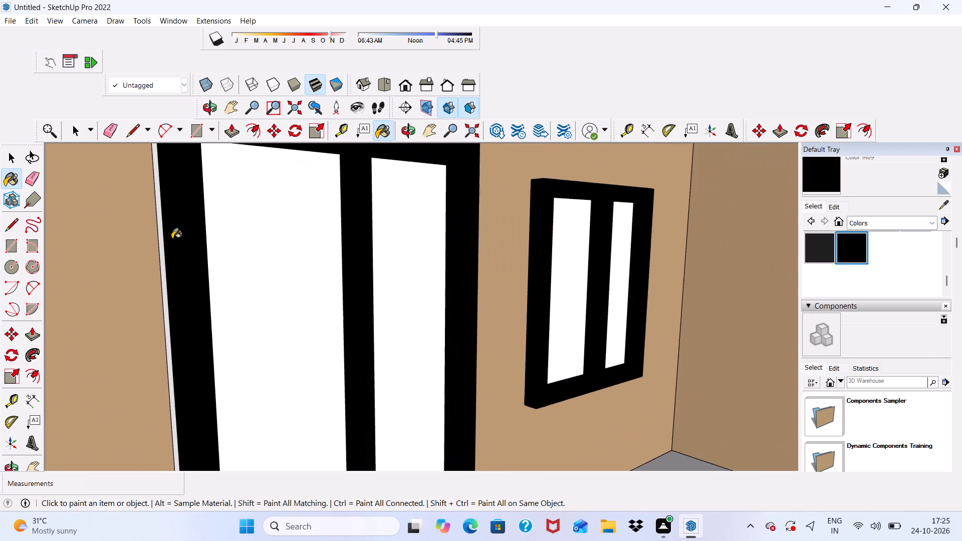
{"action": "scroll", "coordinate": [172, 239], "scroll_direction": "up", "scroll_amount": 7}
{"action": "left_click", "coordinate": [159, 249]}
{"action": "left_click", "coordinate": [151, 252]}
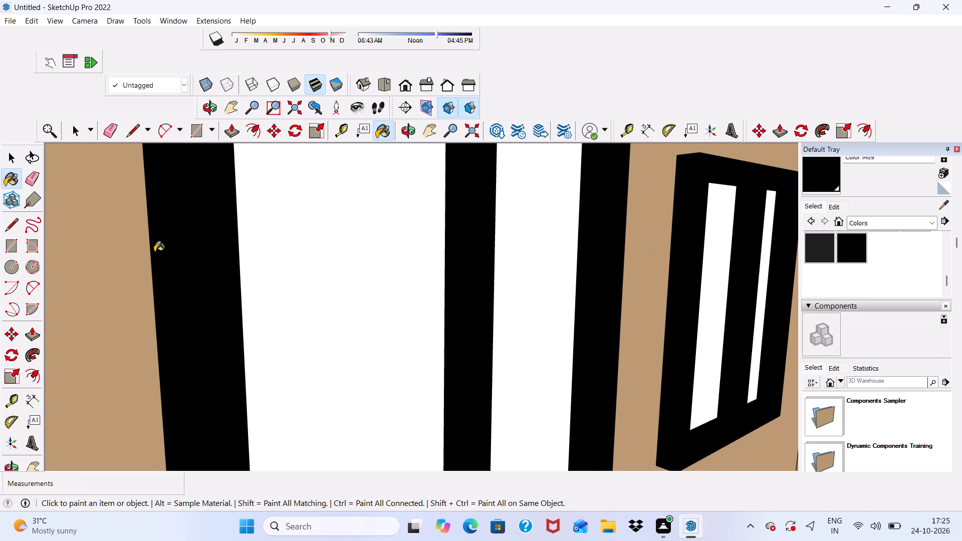
{"action": "scroll", "coordinate": [190, 267], "scroll_direction": "down", "scroll_amount": 4}
{"action": "scroll", "coordinate": [361, 320], "scroll_direction": "down", "scroll_amount": 3}
{"action": "key", "text": "space"}
Examine the balcony interior and the front facade from several angles to check the painted surfaces.
{"action": "scroll", "coordinate": [373, 314], "scroll_direction": "down", "scroll_amount": 10}
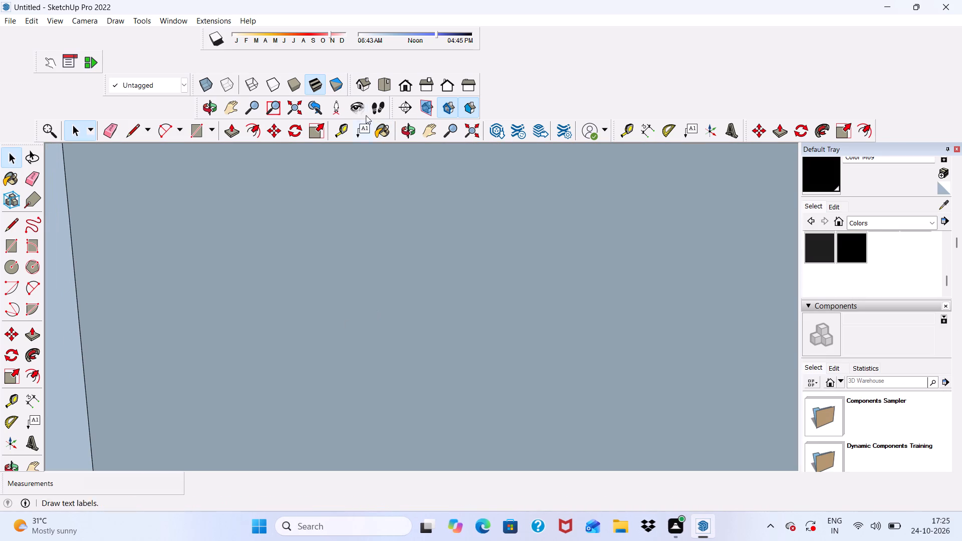
{"action": "left_click", "coordinate": [412, 82]}
{"action": "scroll", "coordinate": [394, 192], "scroll_direction": "down", "scroll_amount": 14}
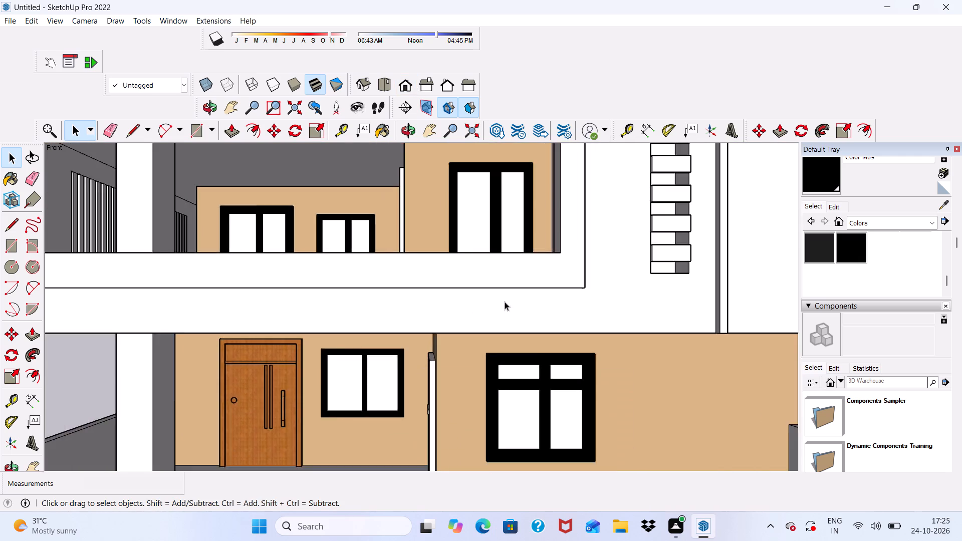
{"action": "scroll", "coordinate": [505, 302], "scroll_direction": "down", "scroll_amount": 5}
{"action": "middle_click_drag", "start_coordinate": [377, 284], "coordinate": [484, 312]}
{"action": "scroll", "coordinate": [367, 280], "scroll_direction": "up", "scroll_amount": 10}
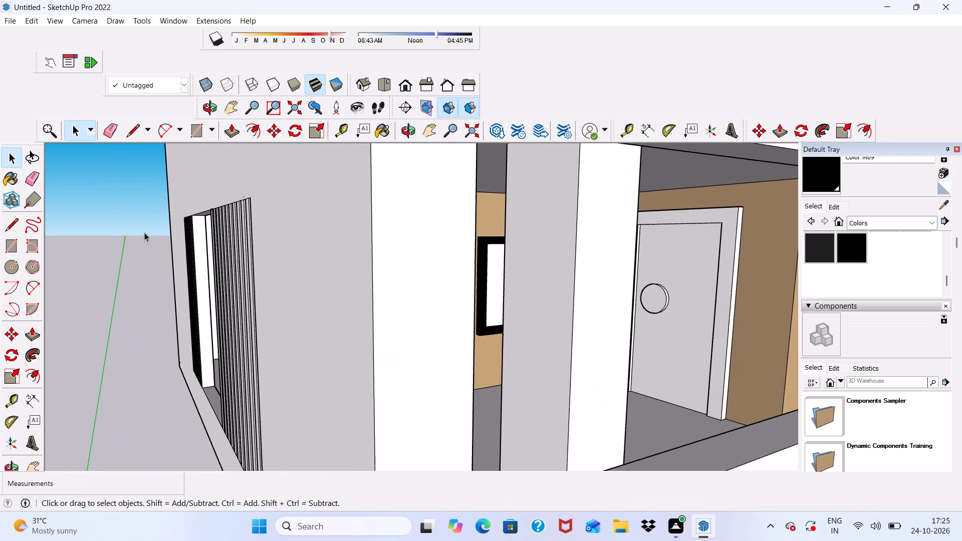
{"action": "middle_click_drag", "start_coordinate": [357, 294], "coordinate": [268, 283]}
{"action": "scroll", "coordinate": [279, 281], "scroll_direction": "up", "scroll_amount": 7}
{"action": "scroll", "coordinate": [326, 268], "scroll_direction": "down", "scroll_amount": 4}
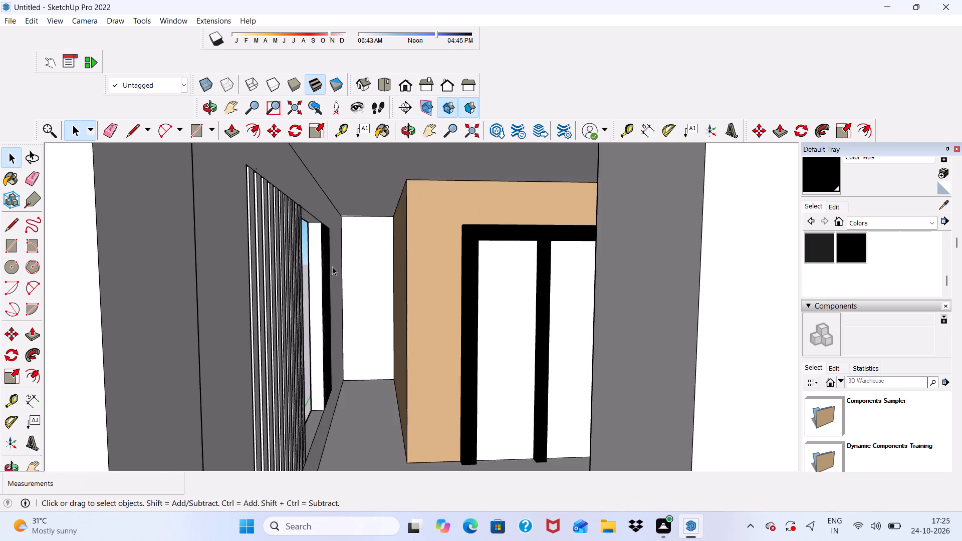
{"action": "scroll", "coordinate": [332, 266], "scroll_direction": "down", "scroll_amount": 6}
{"action": "middle_click_drag", "start_coordinate": [407, 309], "coordinate": [333, 325]}
{"action": "scroll", "coordinate": [315, 285], "scroll_direction": "down", "scroll_amount": 8}
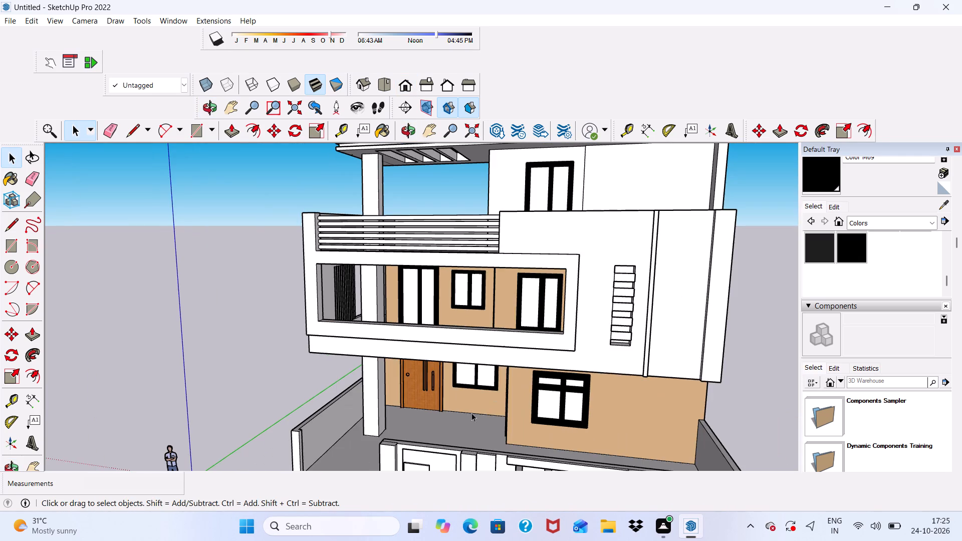
{"action": "middle_click_drag", "start_coordinate": [471, 379], "coordinate": [459, 303]}
{"action": "scroll", "coordinate": [459, 303], "scroll_direction": "up", "scroll_amount": 3}
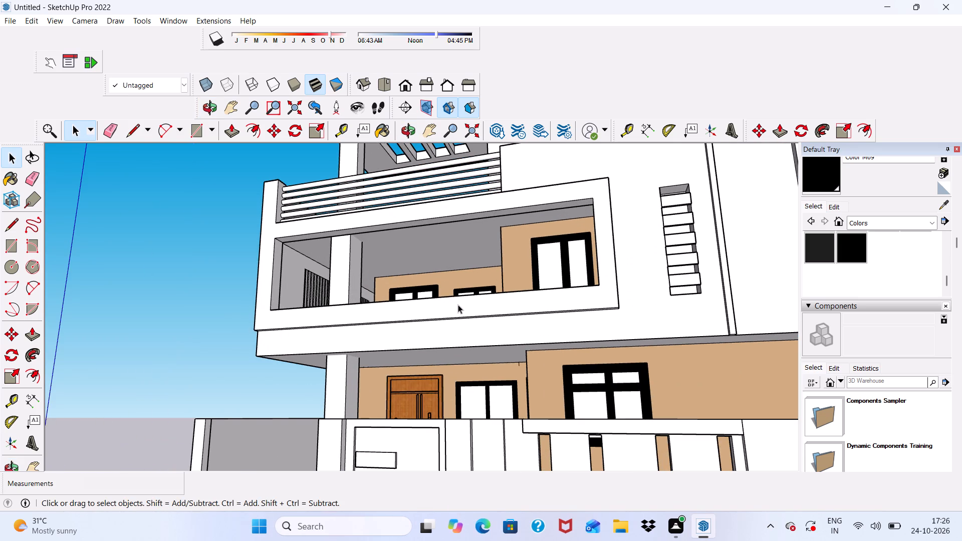
Draw a line across the balcony surround's top band, from the opening's upper outer corner to the railing recess's lower corner.
{"action": "left_click", "coordinate": [130, 131]}
{"action": "scroll", "coordinate": [147, 170], "scroll_direction": "down", "scroll_amount": 1}
{"action": "middle_click_drag", "start_coordinate": [169, 200], "coordinate": [227, 311]}
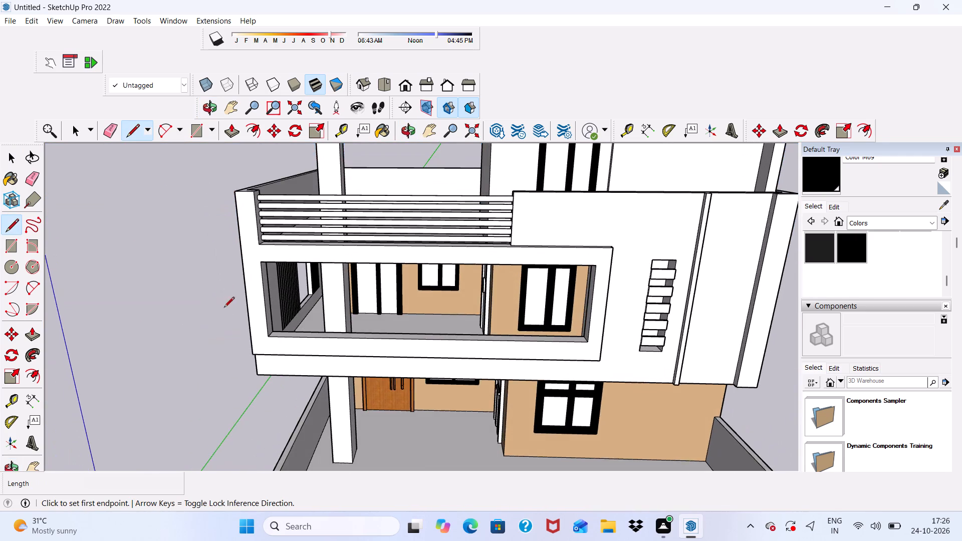
{"action": "scroll", "coordinate": [213, 276], "scroll_direction": "up", "scroll_amount": 12}
{"action": "left_click", "coordinate": [304, 243]}
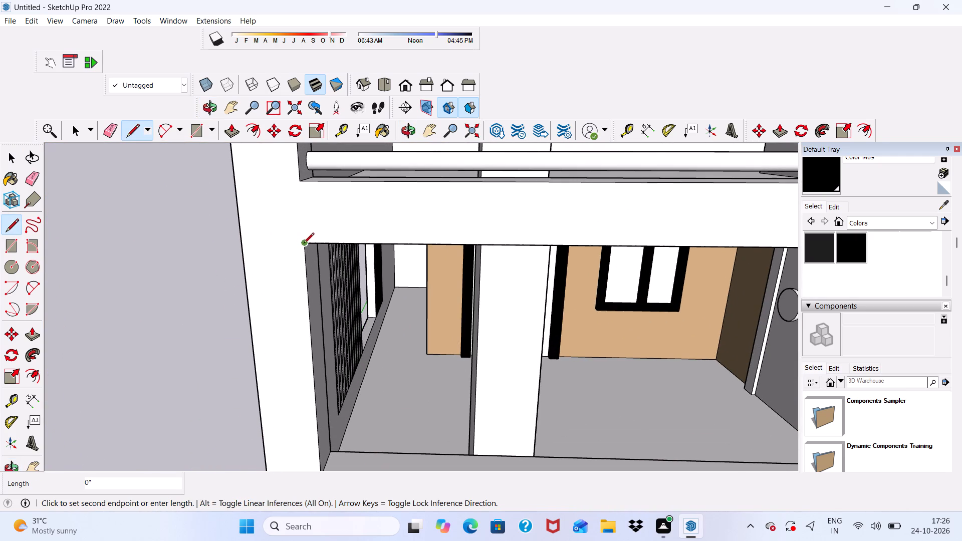
{"action": "left_click", "coordinate": [295, 182]}
{"action": "scroll", "coordinate": [284, 210], "scroll_direction": "down", "scroll_amount": 5}
{"action": "scroll", "coordinate": [315, 199], "scroll_direction": "up", "scroll_amount": 4}
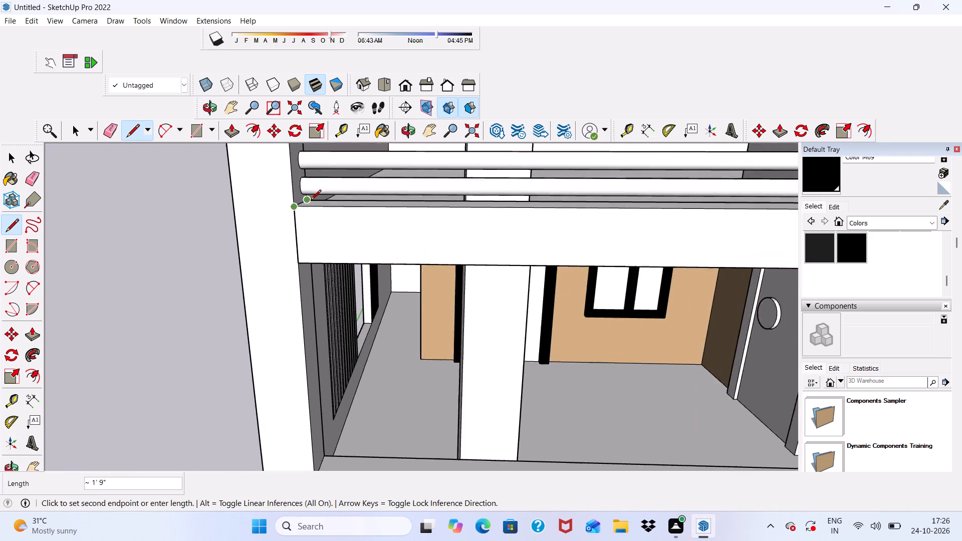
{"action": "scroll", "coordinate": [311, 201], "scroll_direction": "down", "scroll_amount": 1}
{"action": "scroll", "coordinate": [304, 204], "scroll_direction": "up", "scroll_amount": 10}
{"action": "middle_click_drag", "start_coordinate": [301, 211], "coordinate": [312, 289]}
{"action": "scroll", "coordinate": [294, 274], "scroll_direction": "up", "scroll_amount": 12}
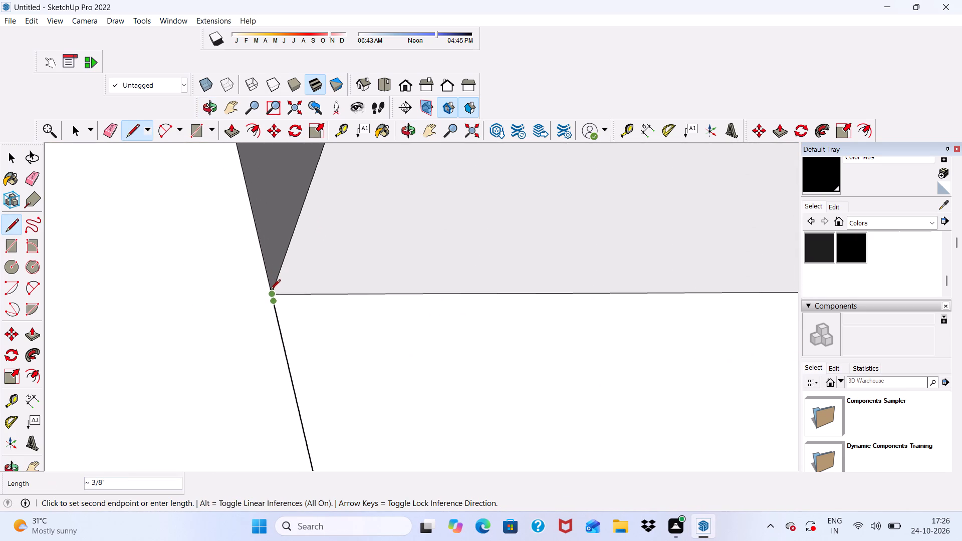
{"action": "scroll", "coordinate": [270, 291], "scroll_direction": "up", "scroll_amount": 1}
{"action": "left_click", "coordinate": [271, 291]}
{"action": "key", "text": "space"}
{"action": "scroll", "coordinate": [269, 275], "scroll_direction": "down", "scroll_amount": 6}
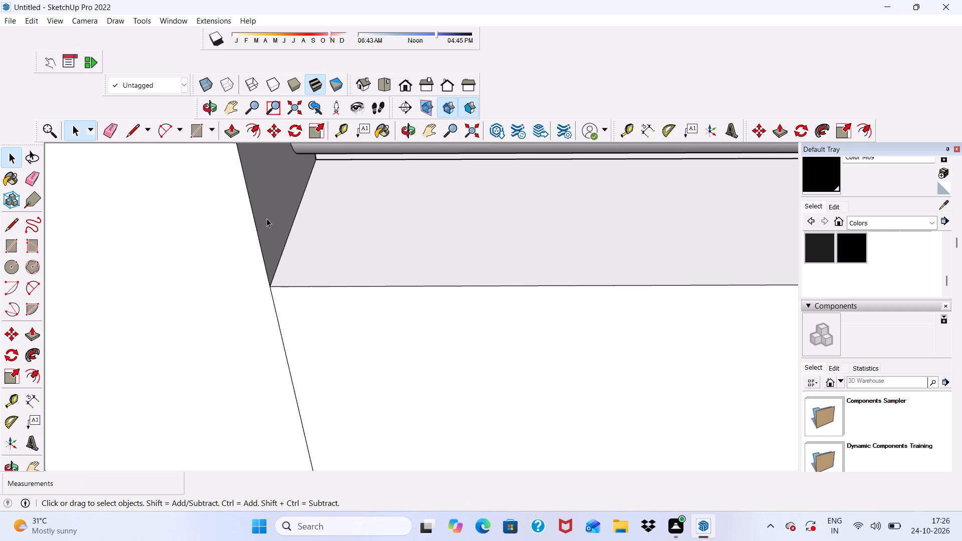
Draw a line down the balcony surround's bottom band, from the opening's lower edge below the narrow return wall to the band's bottom edge.
{"action": "left_click", "coordinate": [135, 128]}
{"action": "scroll", "coordinate": [138, 173], "scroll_direction": "down", "scroll_amount": 14}
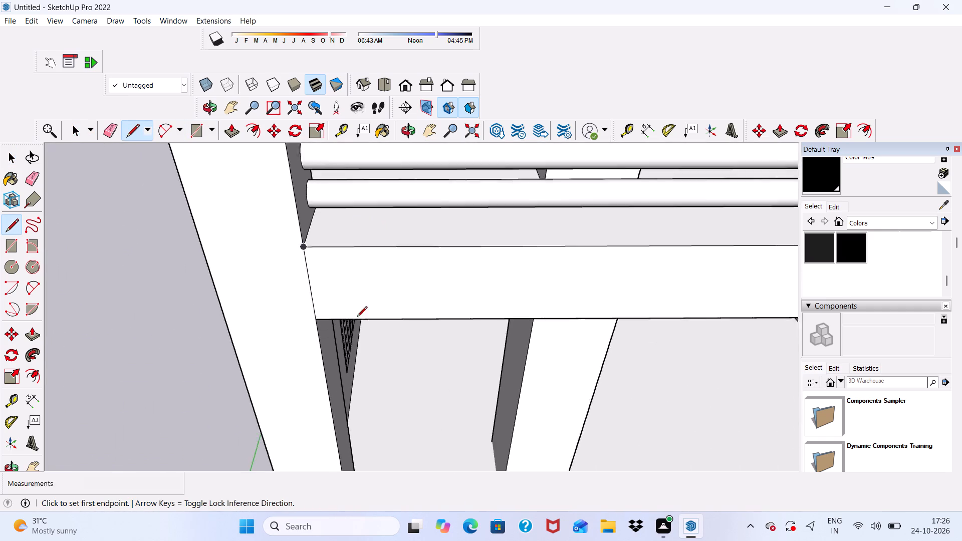
{"action": "scroll", "coordinate": [357, 318], "scroll_direction": "down", "scroll_amount": 2}
{"action": "scroll", "coordinate": [448, 329], "scroll_direction": "down", "scroll_amount": 8}
{"action": "middle_click_drag", "start_coordinate": [621, 445], "coordinate": [600, 371]}
{"action": "scroll", "coordinate": [600, 371], "scroll_direction": "up", "scroll_amount": 1}
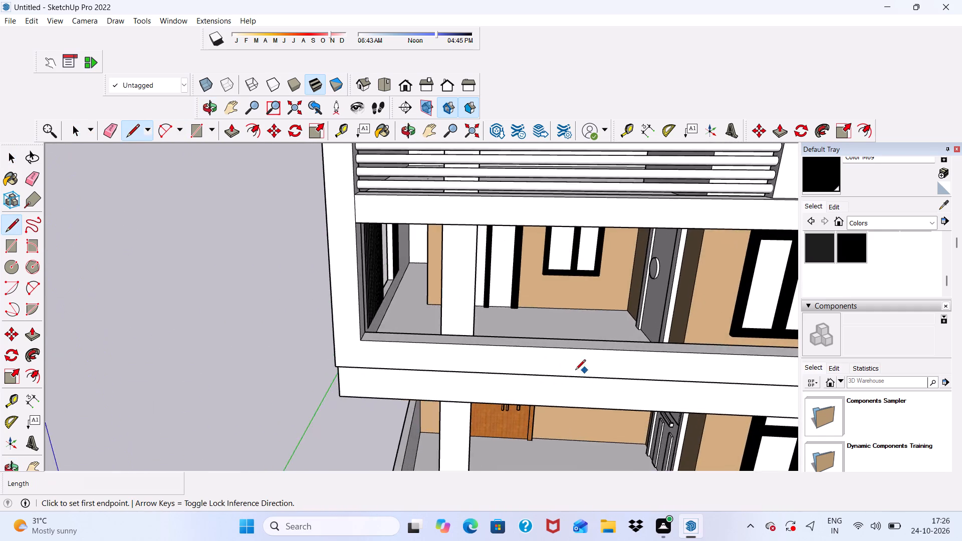
{"action": "scroll", "coordinate": [570, 371], "scroll_direction": "down", "scroll_amount": 8}
{"action": "scroll", "coordinate": [627, 375], "scroll_direction": "up", "scroll_amount": 4}
{"action": "scroll", "coordinate": [563, 348], "scroll_direction": "up", "scroll_amount": 4}
{"action": "scroll", "coordinate": [569, 348], "scroll_direction": "down", "scroll_amount": 1}
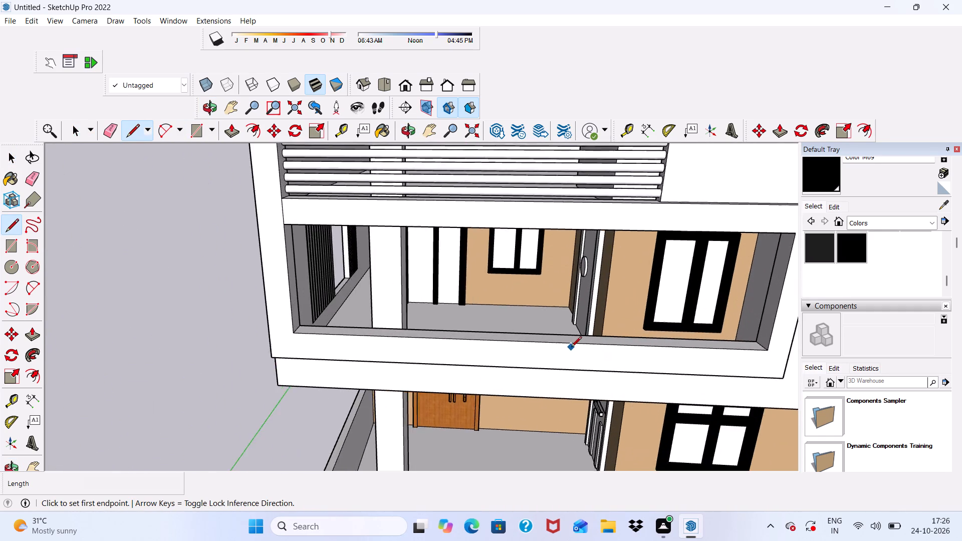
{"action": "scroll", "coordinate": [571, 348], "scroll_direction": "up", "scroll_amount": 3}
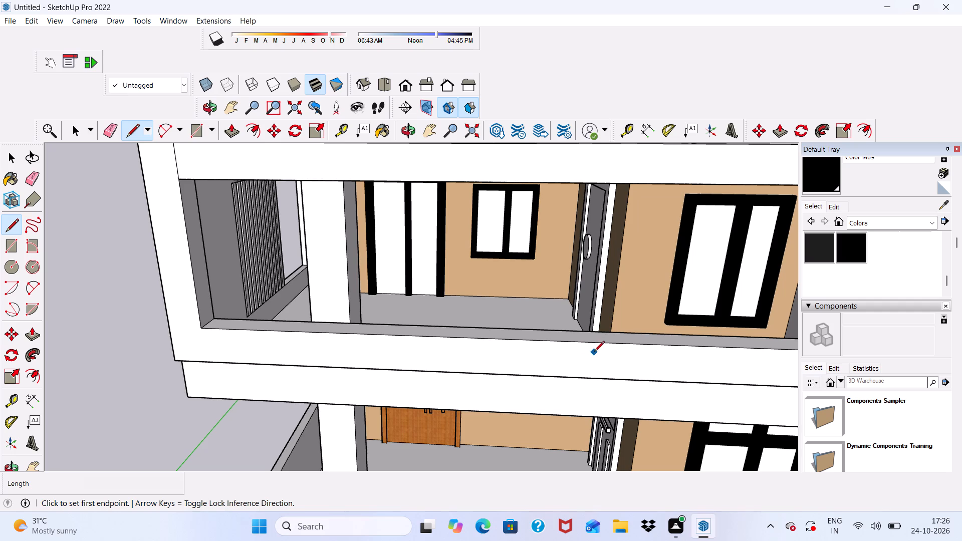
{"action": "scroll", "coordinate": [490, 345], "scroll_direction": "down", "scroll_amount": 9}
{"action": "middle_click_drag", "start_coordinate": [508, 365], "coordinate": [509, 331]}
{"action": "scroll", "coordinate": [509, 331], "scroll_direction": "up", "scroll_amount": 9}
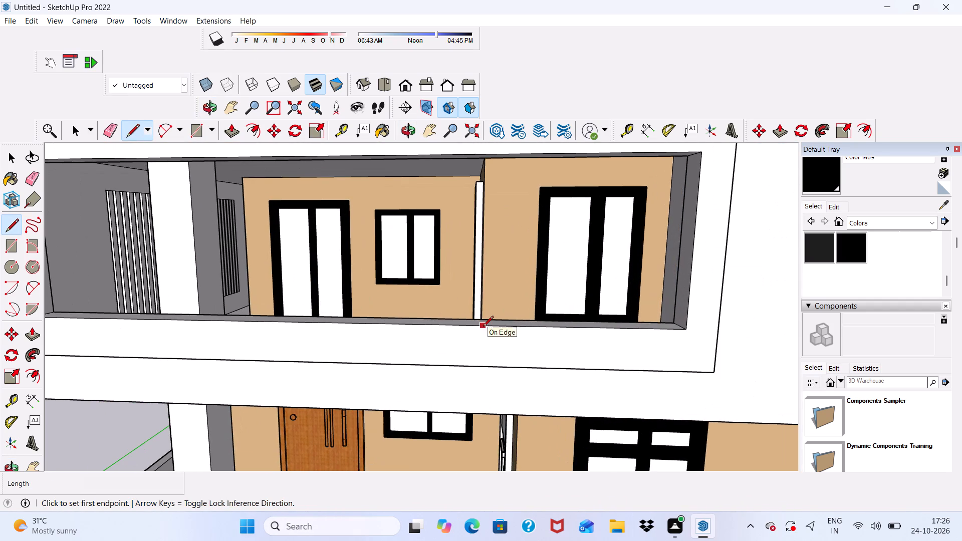
{"action": "left_click", "coordinate": [483, 327]}
{"action": "left_click", "coordinate": [480, 368]}
{"action": "scroll", "coordinate": [472, 338], "scroll_direction": "down", "scroll_amount": 3}
{"action": "middle_click_drag", "start_coordinate": [473, 348], "coordinate": [475, 352]}
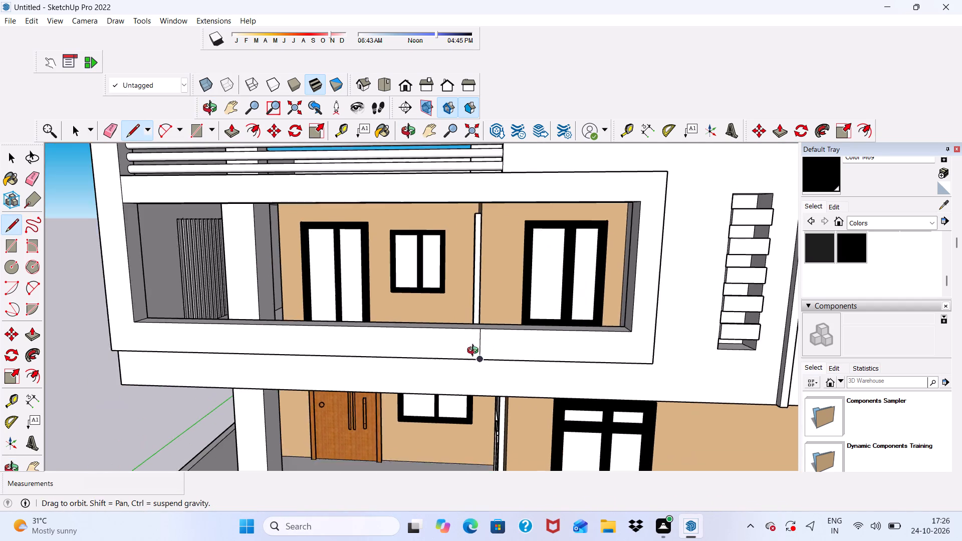
{"action": "middle_click_drag", "start_coordinate": [475, 352], "coordinate": [456, 392]}
{"action": "key", "text": "space"}
Paint the split-off front face of the balcony surround with BurlyWood from the Colors-Named library.
{"action": "scroll", "coordinate": [455, 392], "scroll_direction": "down", "scroll_amount": 1}
{"action": "scroll", "coordinate": [512, 396], "scroll_direction": "up", "scroll_amount": 2}
{"action": "left_click", "coordinate": [465, 389]}
{"action": "middle_click_drag", "start_coordinate": [467, 389], "coordinate": [493, 309]}
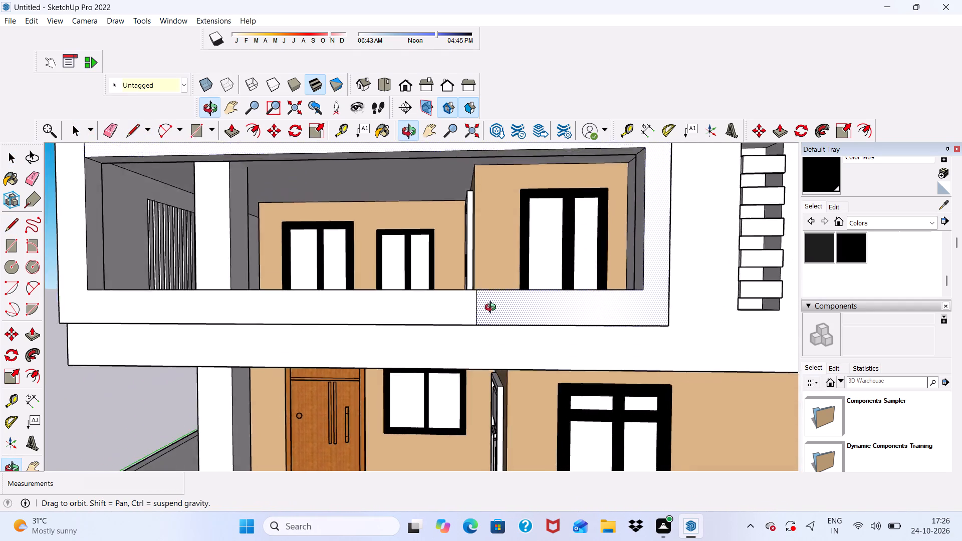
{"action": "middle_click_drag", "start_coordinate": [493, 309], "coordinate": [493, 239]}
{"action": "scroll", "coordinate": [489, 257], "scroll_direction": "up", "scroll_amount": 4}
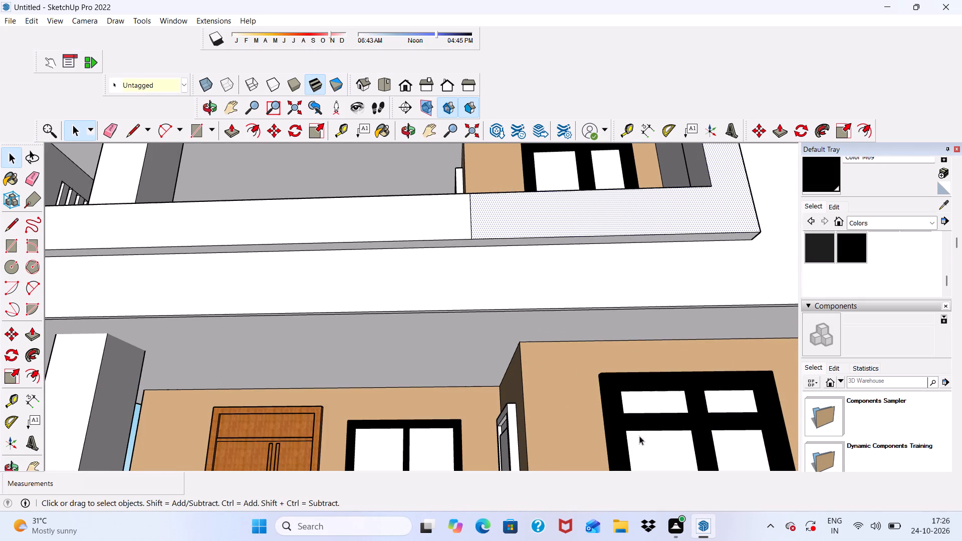
{"action": "scroll", "coordinate": [0, 140], "scroll_direction": "up", "scroll_amount": 1}
{"action": "scroll", "coordinate": [915, 255], "scroll_direction": "up", "scroll_amount": 6}
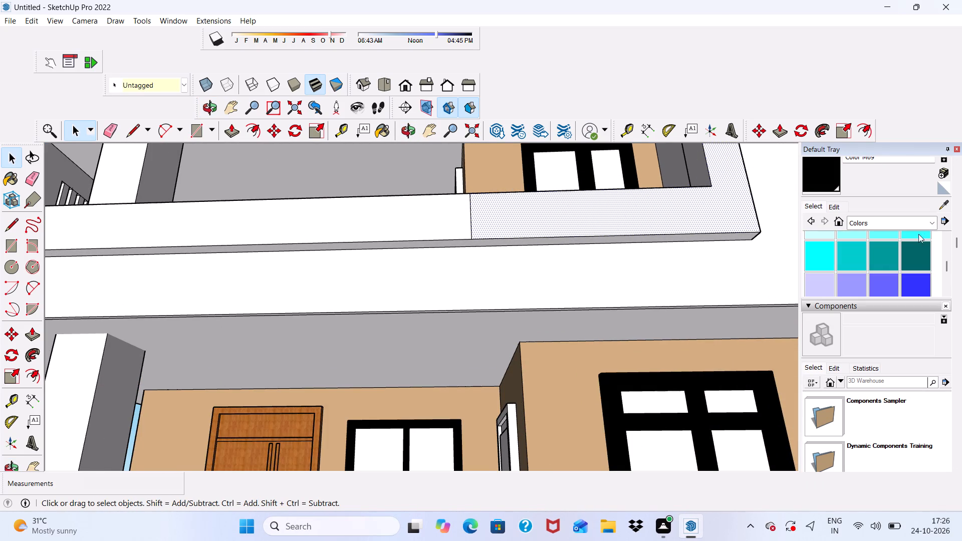
{"action": "left_click", "coordinate": [932, 224]}
{"action": "left_click", "coordinate": [904, 272]}
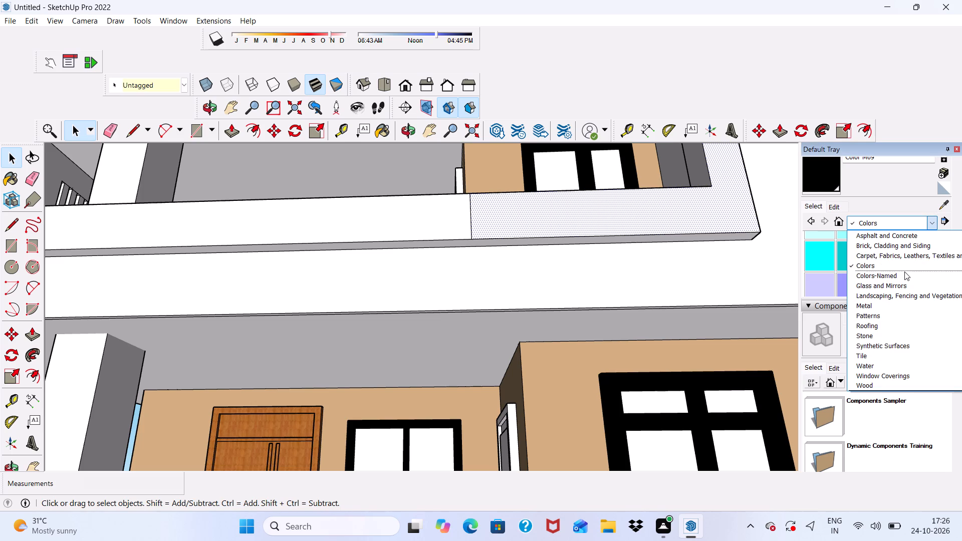
{"action": "scroll", "coordinate": [902, 271], "scroll_direction": "up", "scroll_amount": 5}
{"action": "scroll", "coordinate": [902, 270], "scroll_direction": "down", "scroll_amount": 5}
{"action": "scroll", "coordinate": [902, 271], "scroll_direction": "up", "scroll_amount": 1}
{"action": "scroll", "coordinate": [902, 271], "scroll_direction": "down", "scroll_amount": 2}
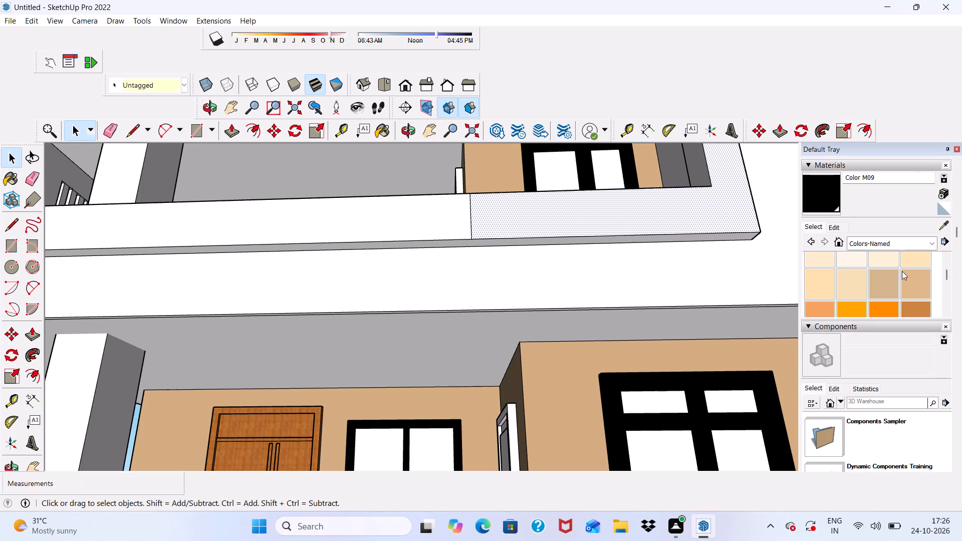
{"action": "scroll", "coordinate": [892, 299], "scroll_direction": "down", "scroll_amount": 1}
{"action": "scroll", "coordinate": [895, 289], "scroll_direction": "up", "scroll_amount": 2}
{"action": "scroll", "coordinate": [896, 283], "scroll_direction": "down", "scroll_amount": 1}
{"action": "left_click", "coordinate": [913, 283]}
{"action": "scroll", "coordinate": [754, 252], "scroll_direction": "up", "scroll_amount": 4}
{"action": "left_click", "coordinate": [685, 195]}
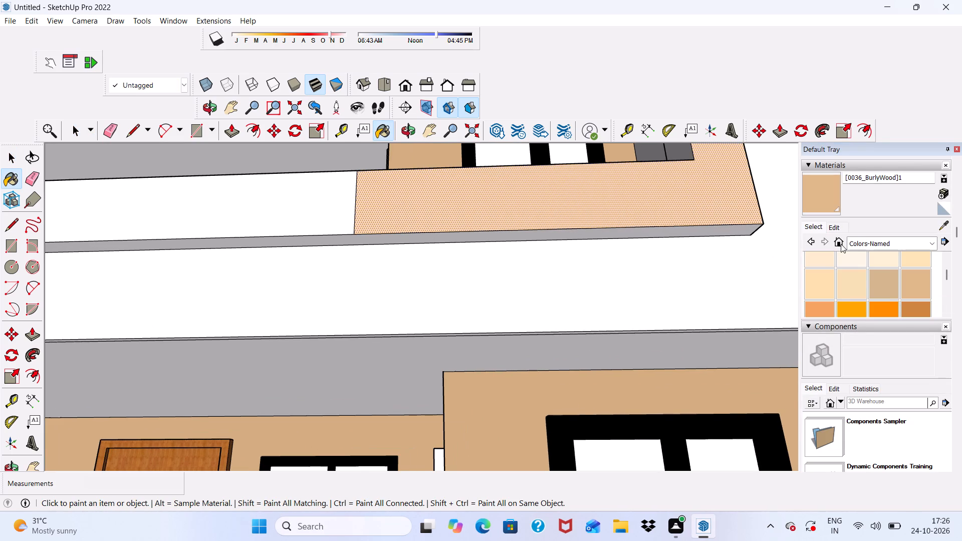
Darken the surround's [0036_BurlyWood]1 material to a deep brown using the Color Wheel brightness.
{"action": "scroll", "coordinate": [841, 244], "scroll_direction": "up", "scroll_amount": 1}
{"action": "left_click", "coordinate": [837, 287]}
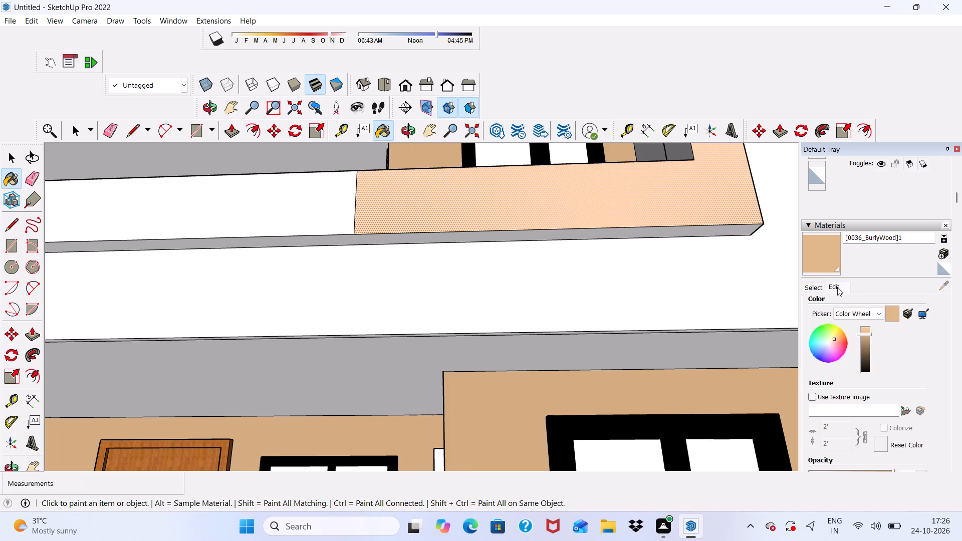
{"action": "left_click_drag", "start_coordinate": [862, 333], "coordinate": [865, 340]}
{"action": "scroll", "coordinate": [624, 290], "scroll_direction": "down", "scroll_amount": 8}
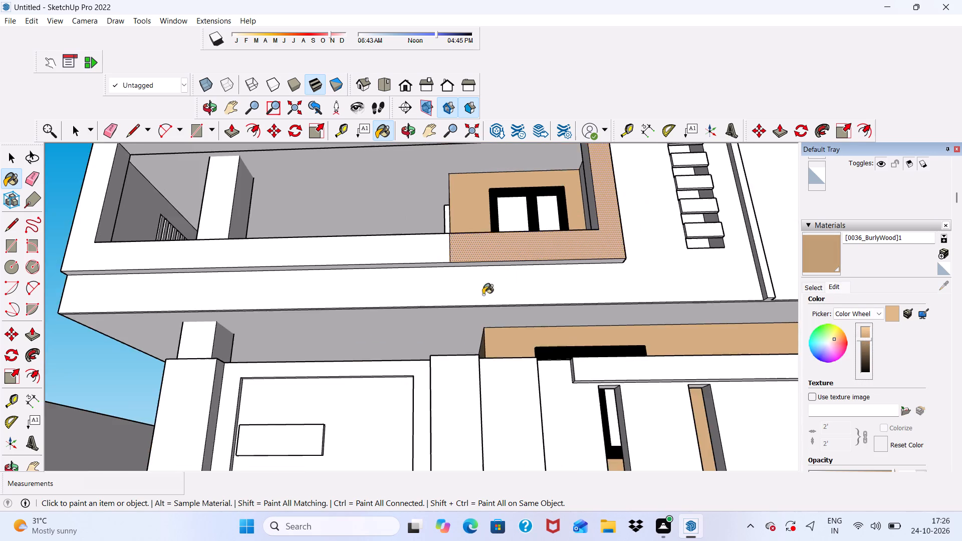
{"action": "scroll", "coordinate": [483, 295], "scroll_direction": "down", "scroll_amount": 4}
{"action": "key", "text": "space"}
{"action": "key", "text": "space"}
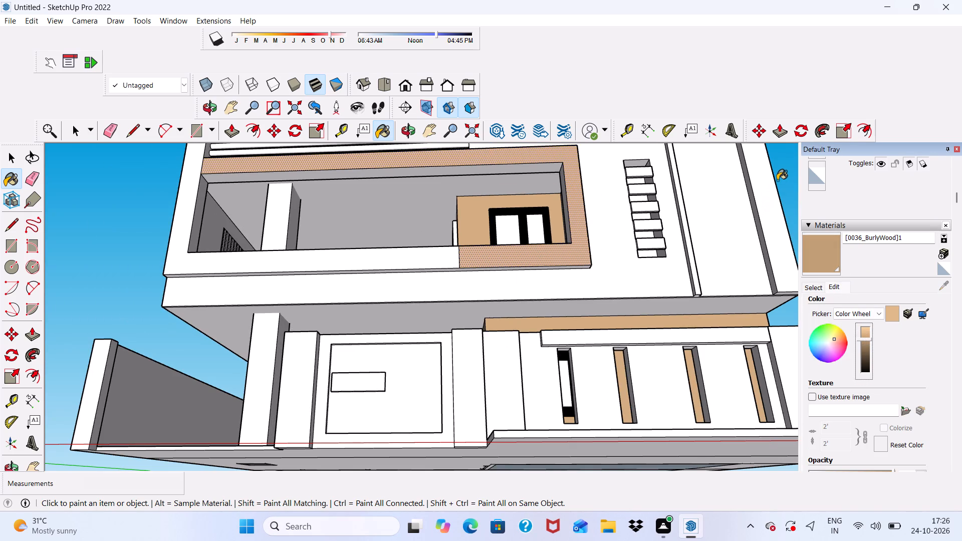
{"action": "key", "text": "space"}
{"action": "scroll", "coordinate": [605, 252], "scroll_direction": "down", "scroll_amount": 1}
{"action": "middle_click_drag", "start_coordinate": [603, 252], "coordinate": [568, 417]}
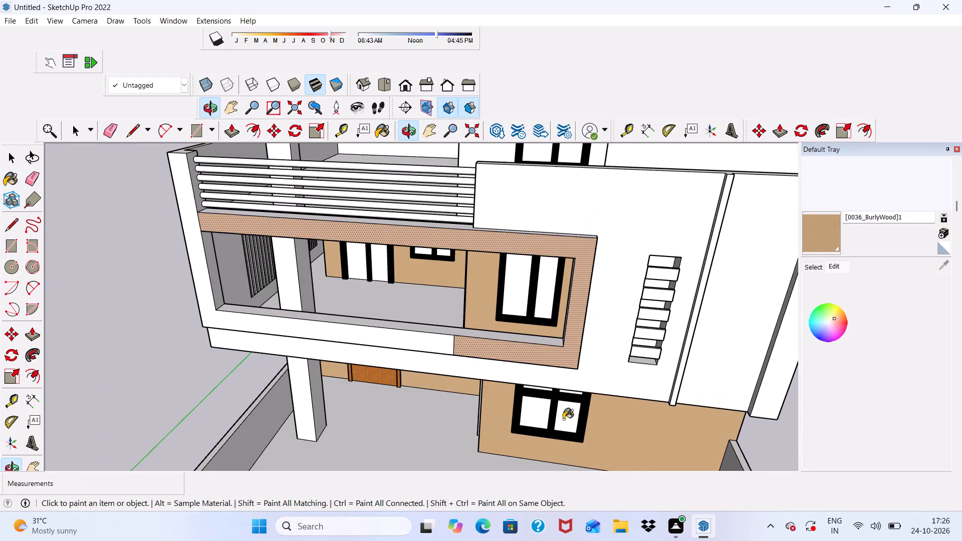
{"action": "key", "text": "space"}
{"action": "left_click", "coordinate": [128, 293]}
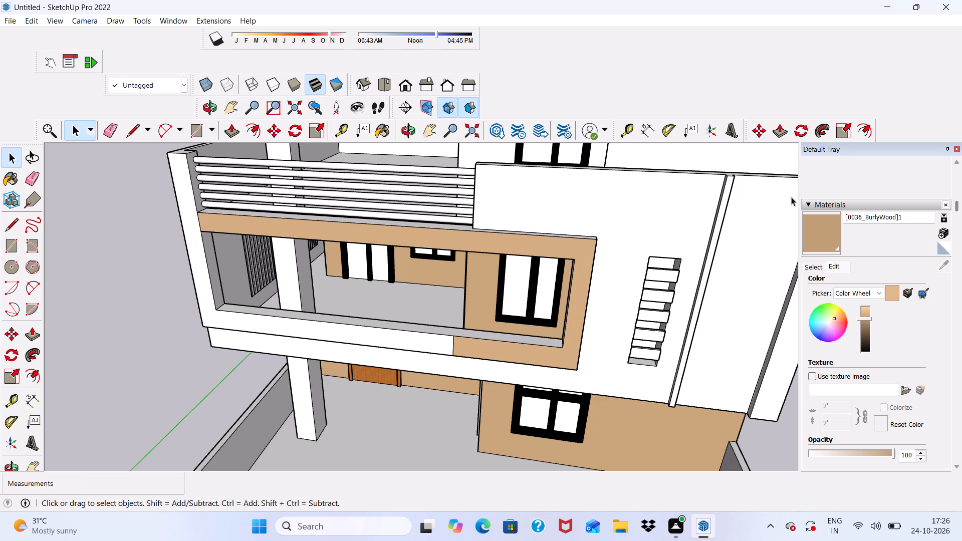
{"action": "left_click", "coordinate": [821, 231]}
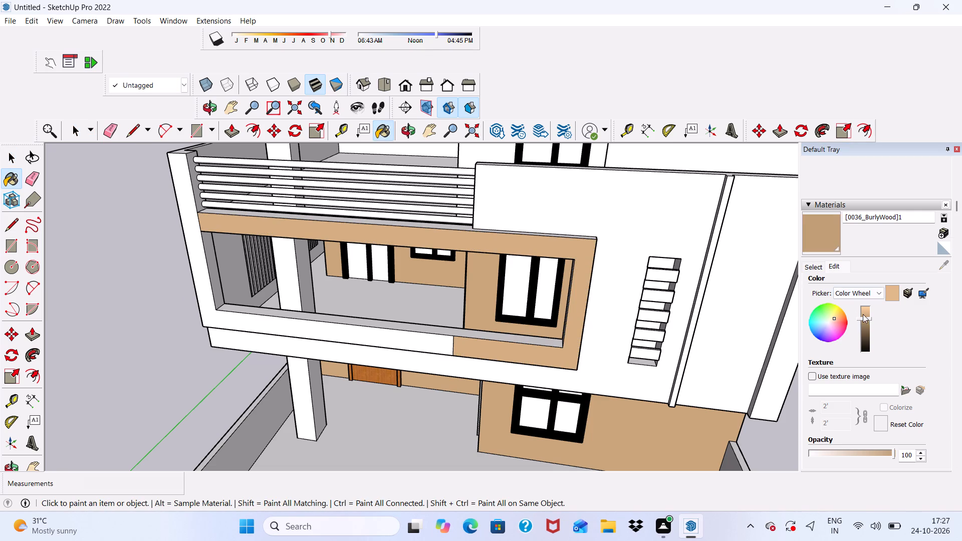
{"action": "left_click_drag", "start_coordinate": [865, 318], "coordinate": [867, 330]}
Paint the balcony opening's overhead reveal and the side reveal beside the tall two-pane window with the darkened BurlyWood.
{"action": "middle_click_drag", "start_coordinate": [509, 358], "coordinate": [566, 205]}
{"action": "scroll", "coordinate": [566, 205], "scroll_direction": "up", "scroll_amount": 20}
{"action": "scroll", "coordinate": [676, 176], "scroll_direction": "down", "scroll_amount": 1}
{"action": "left_click", "coordinate": [677, 177]}
{"action": "left_click", "coordinate": [730, 252]}
{"action": "scroll", "coordinate": [724, 249], "scroll_direction": "down", "scroll_amount": 3}
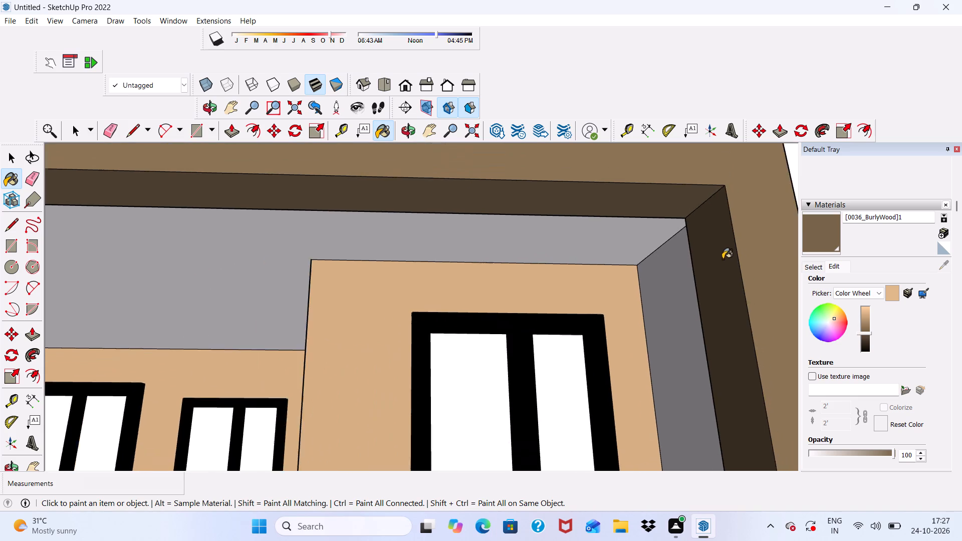
{"action": "scroll", "coordinate": [723, 259], "scroll_direction": "down", "scroll_amount": 13}
Paint the upper edge of the surround's top band, below the railing, with the darkened BurlyWood.
{"action": "middle_click_drag", "start_coordinate": [701, 293], "coordinate": [605, 410]}
{"action": "scroll", "coordinate": [600, 397], "scroll_direction": "up", "scroll_amount": 7}
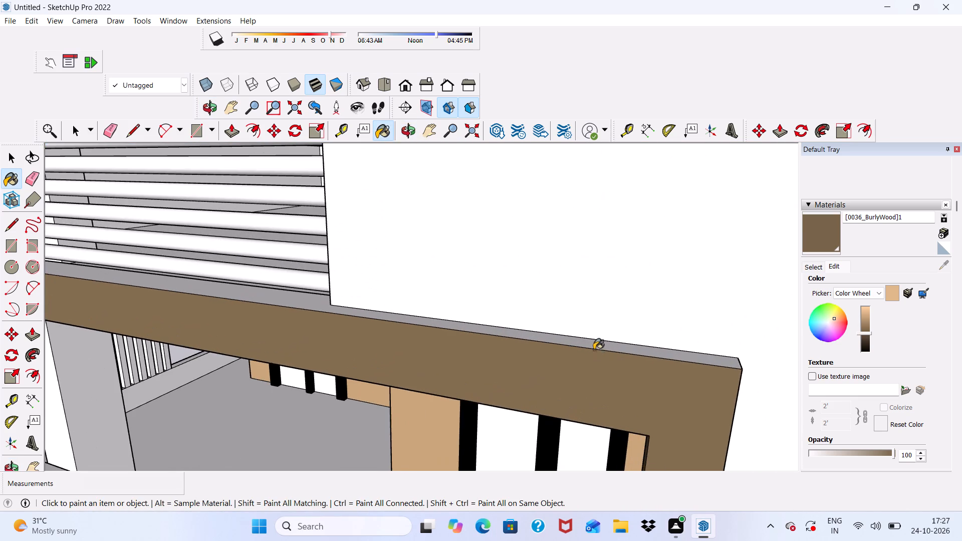
{"action": "left_click", "coordinate": [594, 343]}
{"action": "scroll", "coordinate": [594, 343], "scroll_direction": "down", "scroll_amount": 11}
Paint the sill along the balcony opening's lower edge with the darkened BurlyWood.
{"action": "scroll", "coordinate": [604, 385], "scroll_direction": "up", "scroll_amount": 1}
{"action": "middle_click_drag", "start_coordinate": [604, 385], "coordinate": [730, 296]}
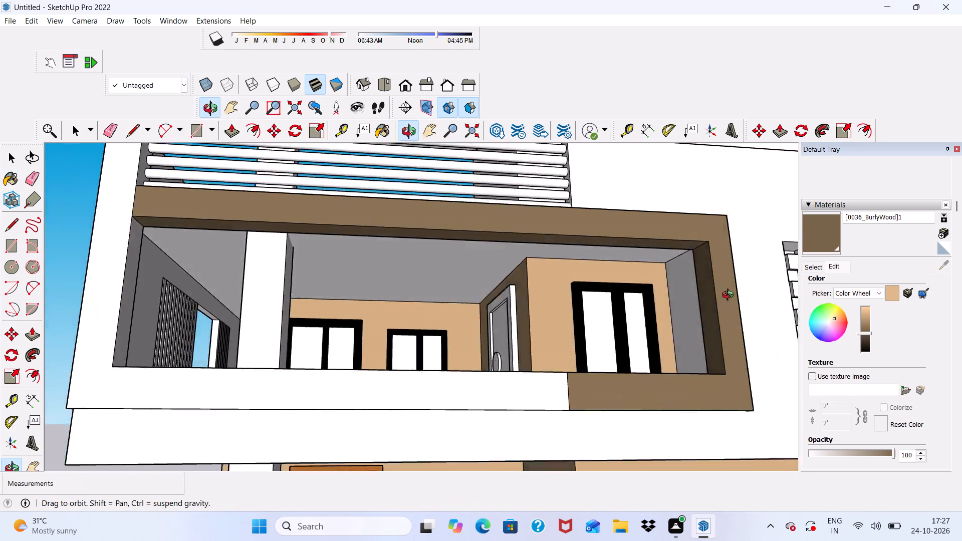
{"action": "middle_click_drag", "start_coordinate": [730, 296], "coordinate": [777, 354]}
{"action": "scroll", "coordinate": [777, 354], "scroll_direction": "up", "scroll_amount": 4}
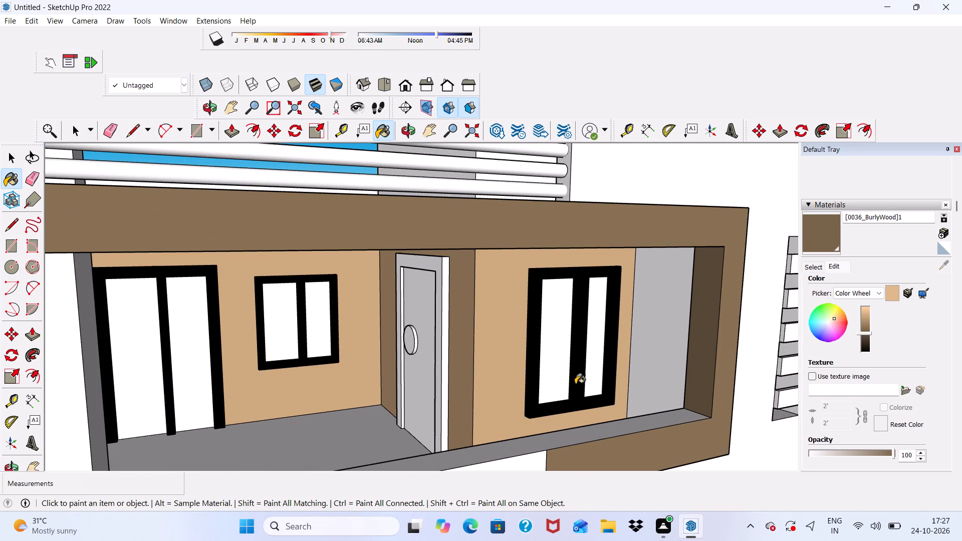
{"action": "scroll", "coordinate": [590, 399], "scroll_direction": "down", "scroll_amount": 2}
{"action": "scroll", "coordinate": [606, 430], "scroll_direction": "up", "scroll_amount": 3}
{"action": "left_click", "coordinate": [610, 422]}
{"action": "scroll", "coordinate": [596, 364], "scroll_direction": "down", "scroll_amount": 5}
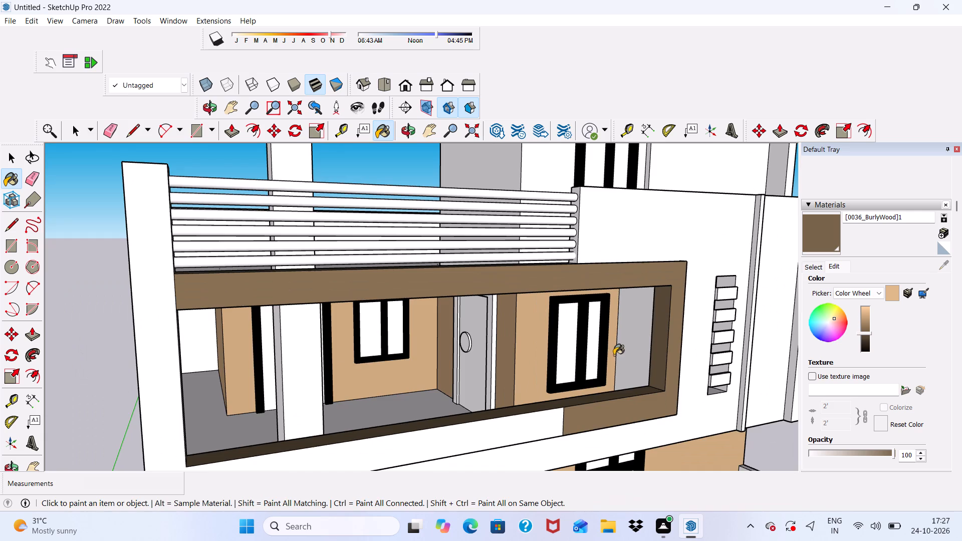
Apply the darkened BurlyWood to the balcony-side face of the surround above the opening.
{"action": "middle_click_drag", "start_coordinate": [615, 357], "coordinate": [367, 393]}
{"action": "scroll", "coordinate": [292, 394], "scroll_direction": "up", "scroll_amount": 6}
{"action": "scroll", "coordinate": [206, 251], "scroll_direction": "down", "scroll_amount": 2}
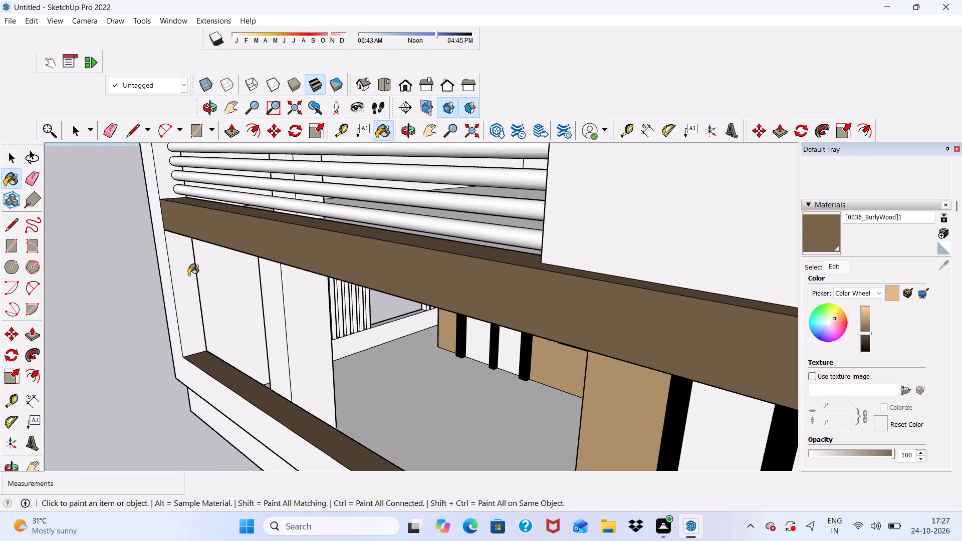
{"action": "scroll", "coordinate": [170, 245], "scroll_direction": "down", "scroll_amount": 3}
{"action": "middle_click_drag", "start_coordinate": [179, 254], "coordinate": [293, 296]}
{"action": "scroll", "coordinate": [293, 296], "scroll_direction": "up", "scroll_amount": 6}
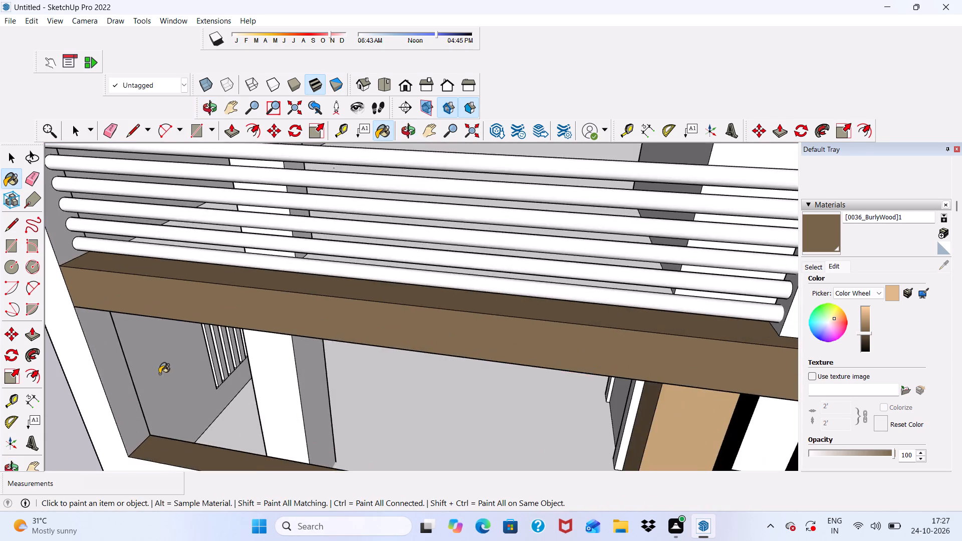
{"action": "scroll", "coordinate": [159, 374], "scroll_direction": "up", "scroll_amount": 4}
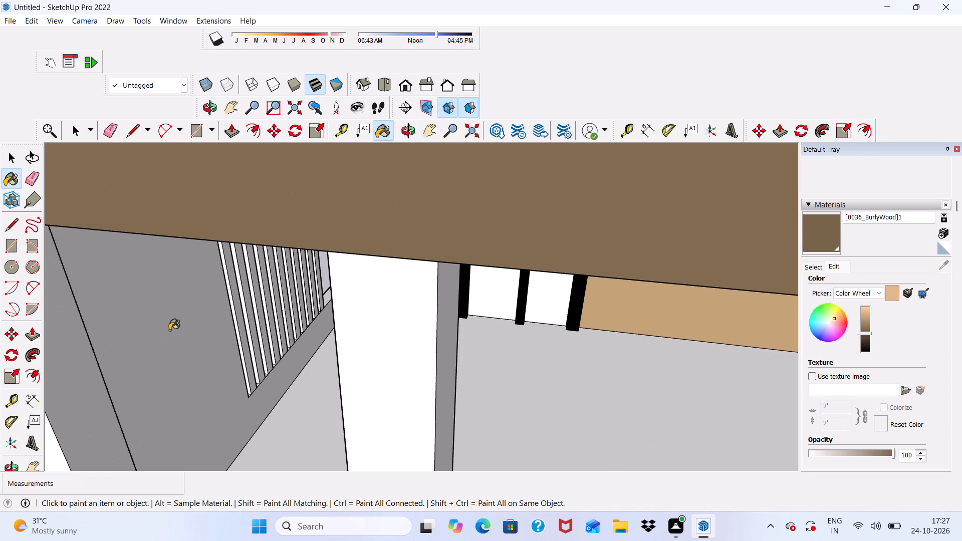
{"action": "scroll", "coordinate": [174, 339], "scroll_direction": "down", "scroll_amount": 6}
{"action": "middle_click_drag", "start_coordinate": [263, 359], "coordinate": [515, 279]}
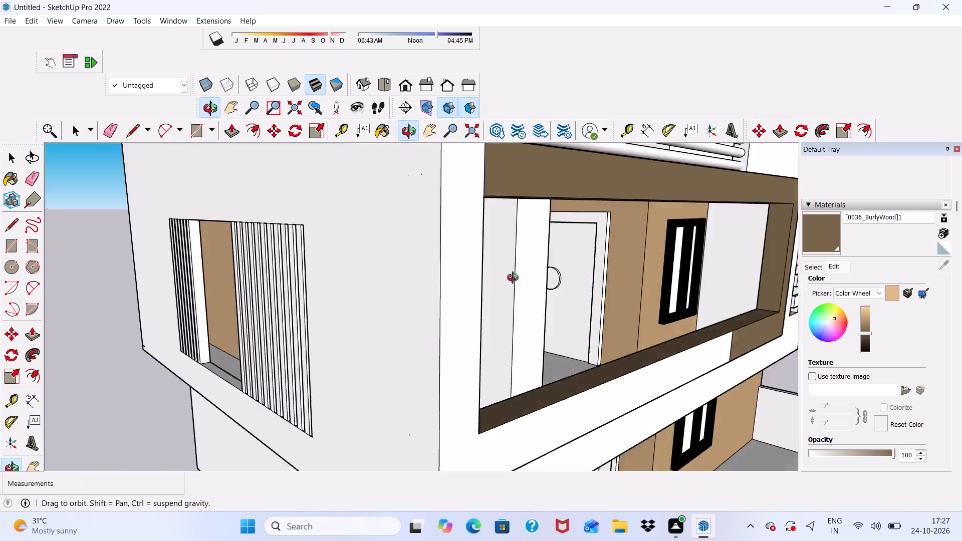
{"action": "middle_click_drag", "start_coordinate": [515, 279], "coordinate": [776, 280]}
{"action": "scroll", "coordinate": [548, 315], "scroll_direction": "up", "scroll_amount": 5}
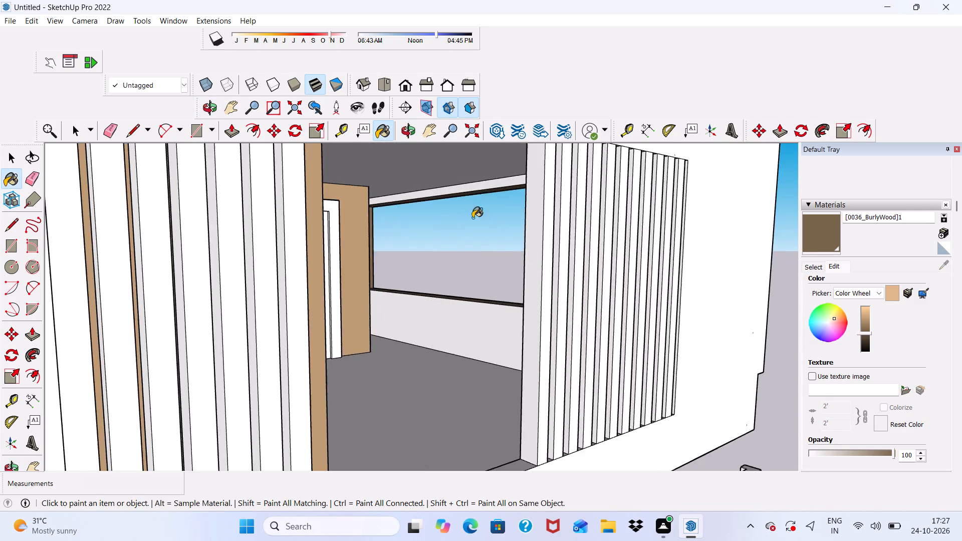
{"action": "scroll", "coordinate": [472, 218], "scroll_direction": "up", "scroll_amount": 9}
{"action": "scroll", "coordinate": [389, 189], "scroll_direction": "up", "scroll_amount": 3}
{"action": "scroll", "coordinate": [301, 200], "scroll_direction": "down", "scroll_amount": 1}
{"action": "left_click", "coordinate": [294, 214]}
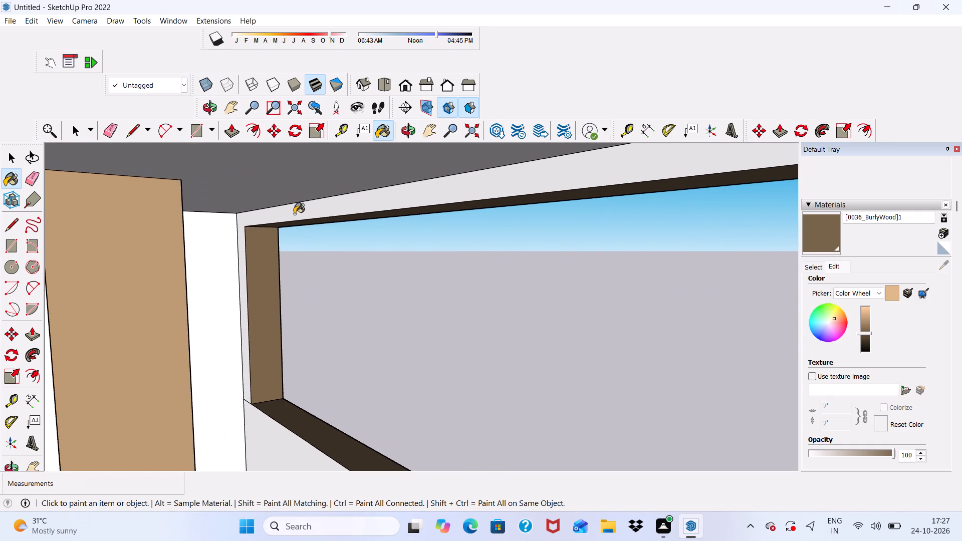
{"action": "scroll", "coordinate": [266, 221], "scroll_direction": "down", "scroll_amount": 4}
{"action": "scroll", "coordinate": [245, 346], "scroll_direction": "down", "scroll_amount": 5}
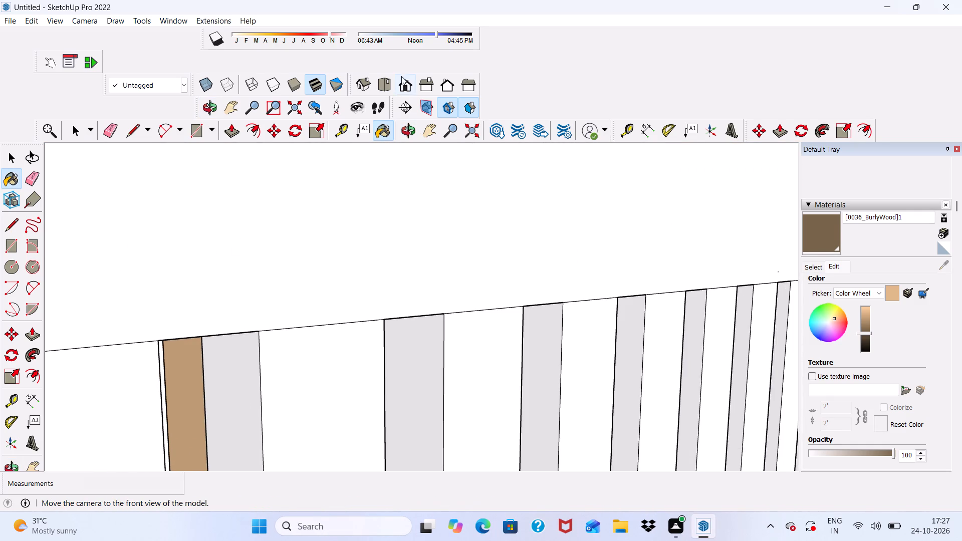
Examine the front facade and balcony from the front and several angles to check the surround's new colour.
{"action": "left_click", "coordinate": [403, 79]}
{"action": "scroll", "coordinate": [312, 239], "scroll_direction": "down", "scroll_amount": 8}
{"action": "middle_click_drag", "start_coordinate": [384, 330], "coordinate": [335, 401]}
{"action": "scroll", "coordinate": [296, 289], "scroll_direction": "up", "scroll_amount": 6}
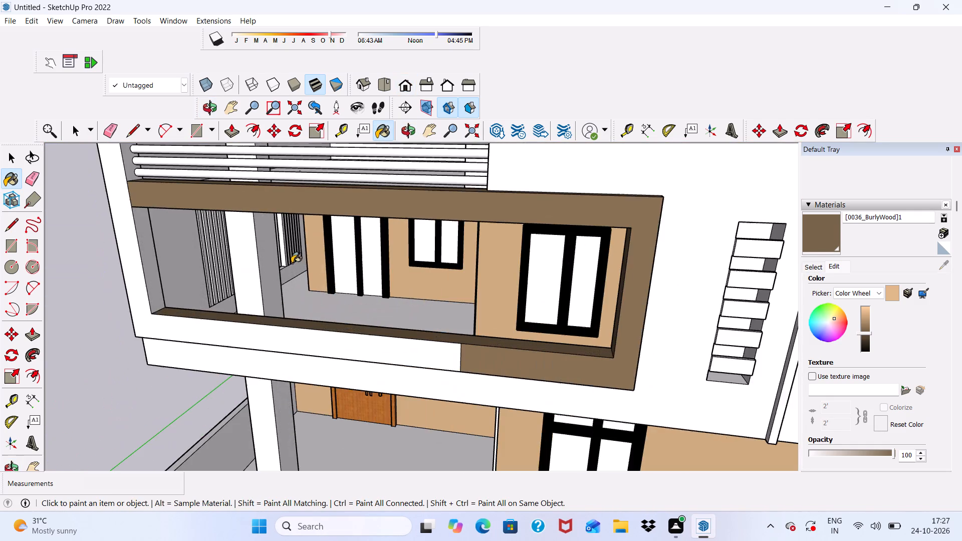
{"action": "scroll", "coordinate": [302, 302], "scroll_direction": "up", "scroll_amount": 1}
{"action": "scroll", "coordinate": [306, 331], "scroll_direction": "down", "scroll_amount": 1}
{"action": "middle_click_drag", "start_coordinate": [305, 340], "coordinate": [362, 304]}
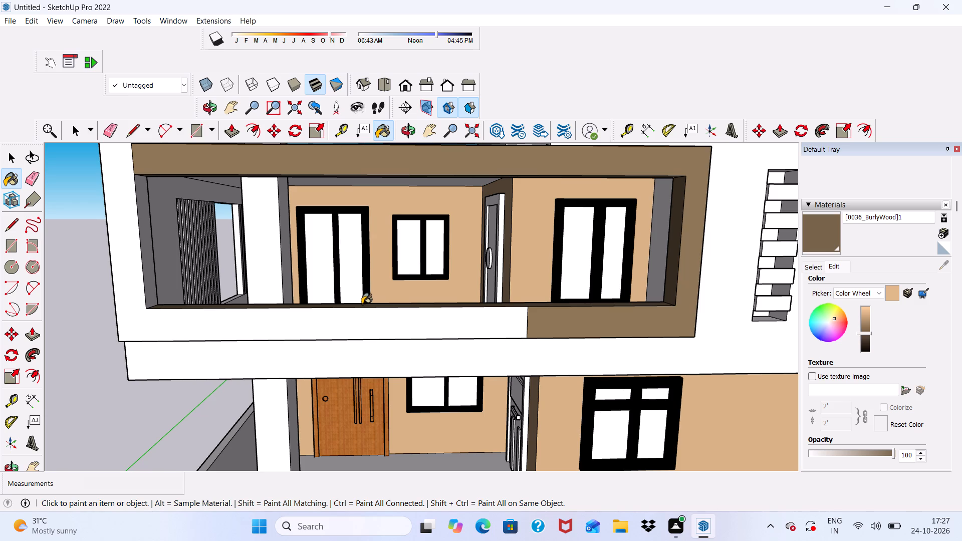
{"action": "key", "text": "space"}
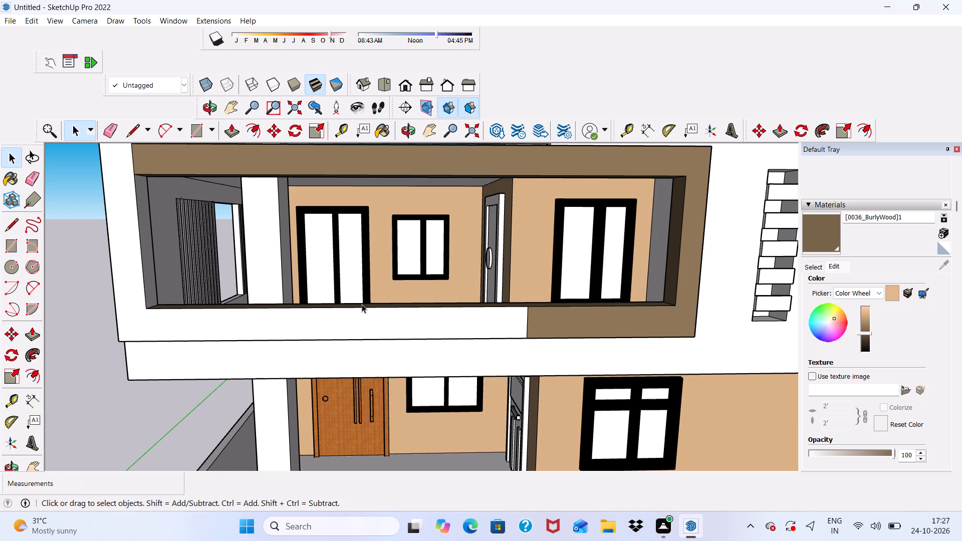
{"action": "scroll", "coordinate": [361, 305], "scroll_direction": "down", "scroll_amount": 11}
{"action": "scroll", "coordinate": [397, 335], "scroll_direction": "up", "scroll_amount": 9}
{"action": "scroll", "coordinate": [351, 265], "scroll_direction": "down", "scroll_amount": 4}
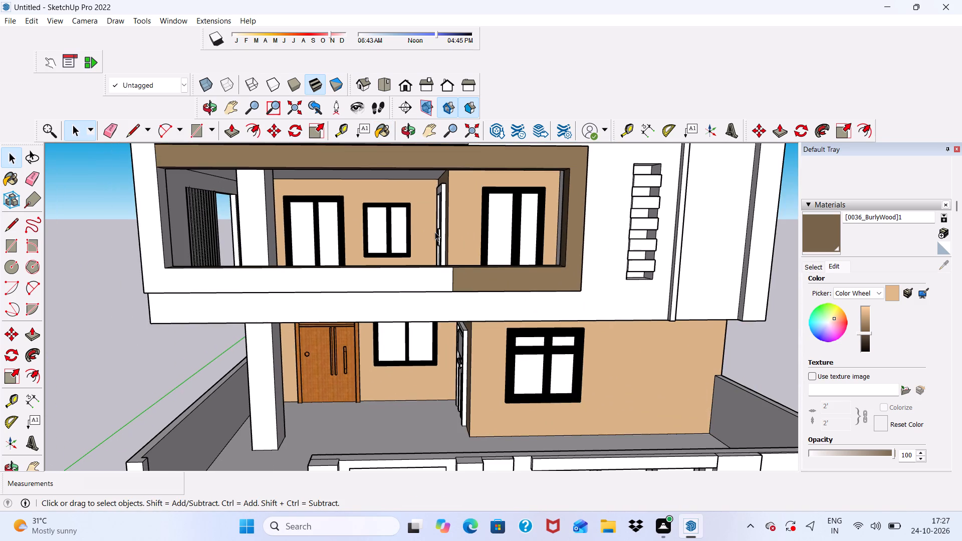
{"action": "middle_click_drag", "start_coordinate": [429, 215], "coordinate": [318, 195]}
{"action": "scroll", "coordinate": [318, 195], "scroll_direction": "up", "scroll_amount": 2}
{"action": "scroll", "coordinate": [312, 204], "scroll_direction": "down", "scroll_amount": 5}
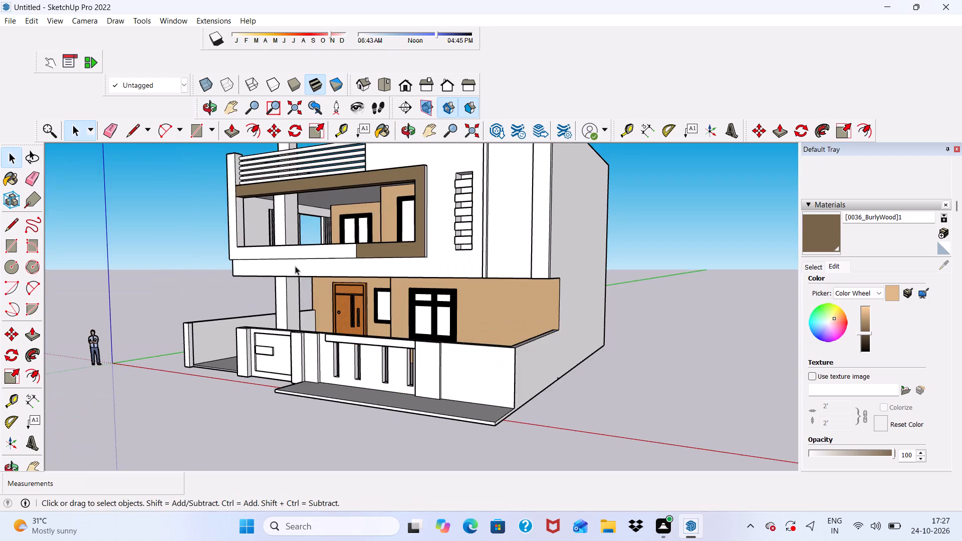
{"action": "middle_click_drag", "start_coordinate": [300, 266], "coordinate": [430, 284]}
{"action": "scroll", "coordinate": [430, 284], "scroll_direction": "up", "scroll_amount": 5}
{"action": "scroll", "coordinate": [412, 224], "scroll_direction": "down", "scroll_amount": 3}
{"action": "middle_click_drag", "start_coordinate": [404, 233], "coordinate": [558, 245]}
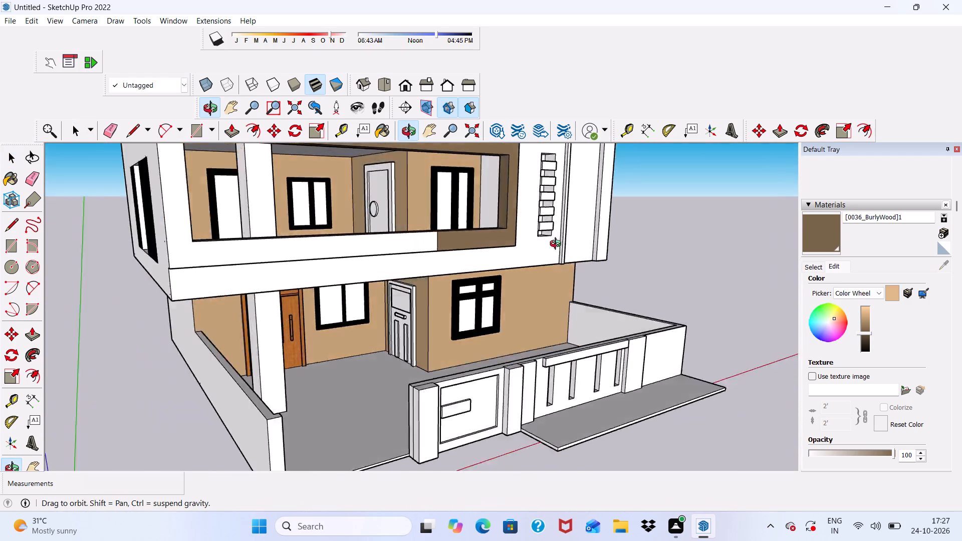
{"action": "middle_click_drag", "start_coordinate": [558, 245], "coordinate": [311, 246]}
{"action": "scroll", "coordinate": [309, 235], "scroll_direction": "up", "scroll_amount": 3}
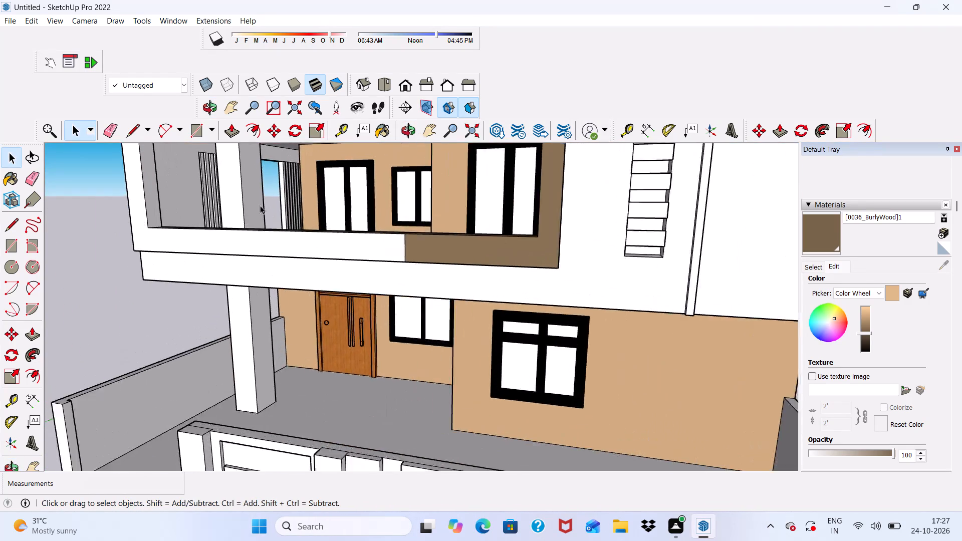
{"action": "scroll", "coordinate": [260, 205], "scroll_direction": "up", "scroll_amount": 1}
{"action": "scroll", "coordinate": [249, 200], "scroll_direction": "down", "scroll_amount": 5}
{"action": "scroll", "coordinate": [249, 207], "scroll_direction": "up", "scroll_amount": 5}
{"action": "scroll", "coordinate": [249, 207], "scroll_direction": "down", "scroll_amount": 1}
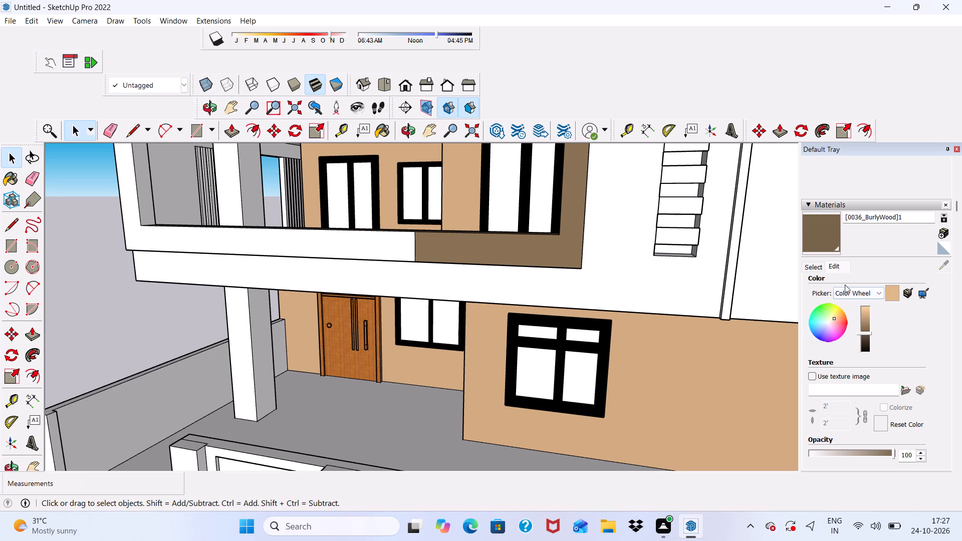
Paint the balcony opening's lower sill and the surround's unpainted L-shaped front band with the named colour 0041_Chocolate.
{"action": "left_click", "coordinate": [821, 264]}
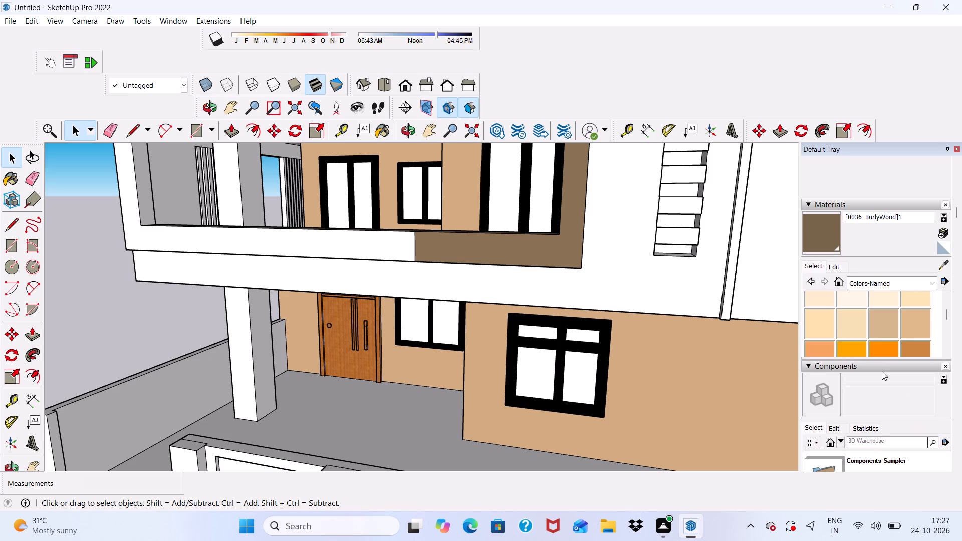
{"action": "scroll", "coordinate": [874, 325], "scroll_direction": "down", "scroll_amount": 1}
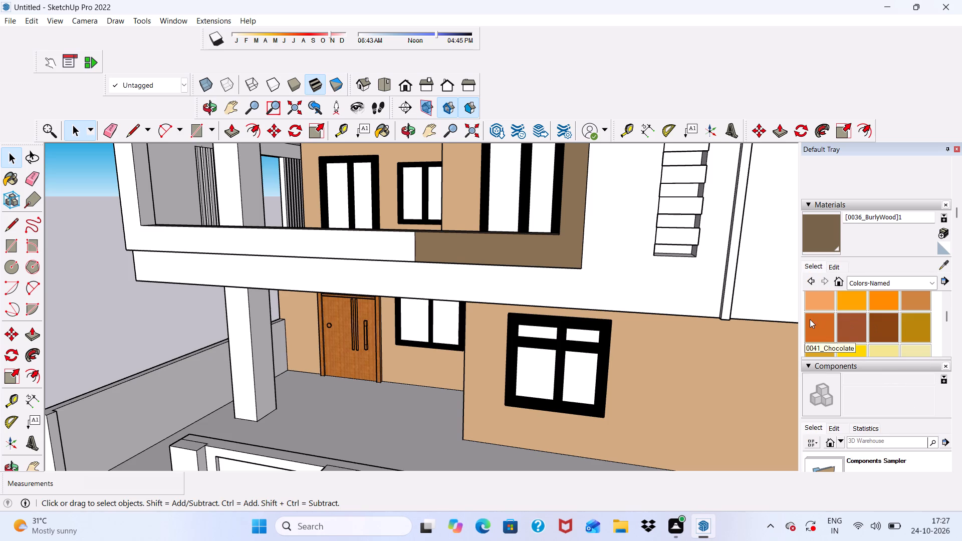
{"action": "left_click", "coordinate": [815, 323]}
{"action": "scroll", "coordinate": [237, 216], "scroll_direction": "up", "scroll_amount": 4}
{"action": "left_click", "coordinate": [234, 238]}
{"action": "left_click", "coordinate": [238, 254]}
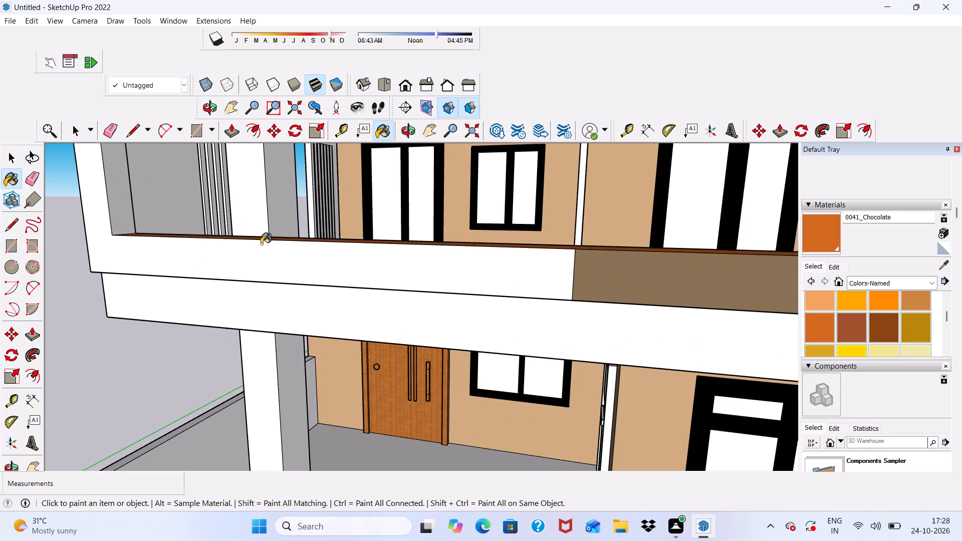
{"action": "scroll", "coordinate": [297, 255], "scroll_direction": "down", "scroll_amount": 2}
{"action": "scroll", "coordinate": [471, 319], "scroll_direction": "down", "scroll_amount": 6}
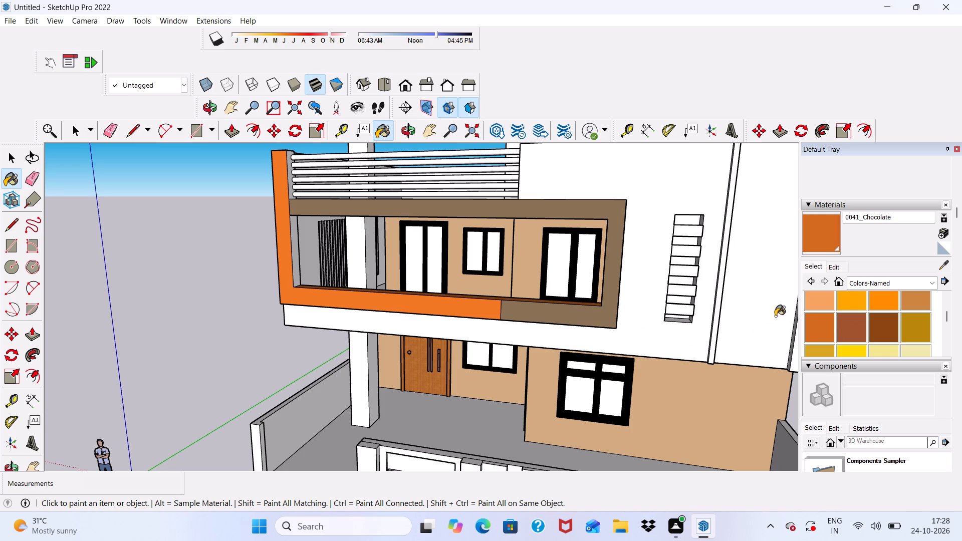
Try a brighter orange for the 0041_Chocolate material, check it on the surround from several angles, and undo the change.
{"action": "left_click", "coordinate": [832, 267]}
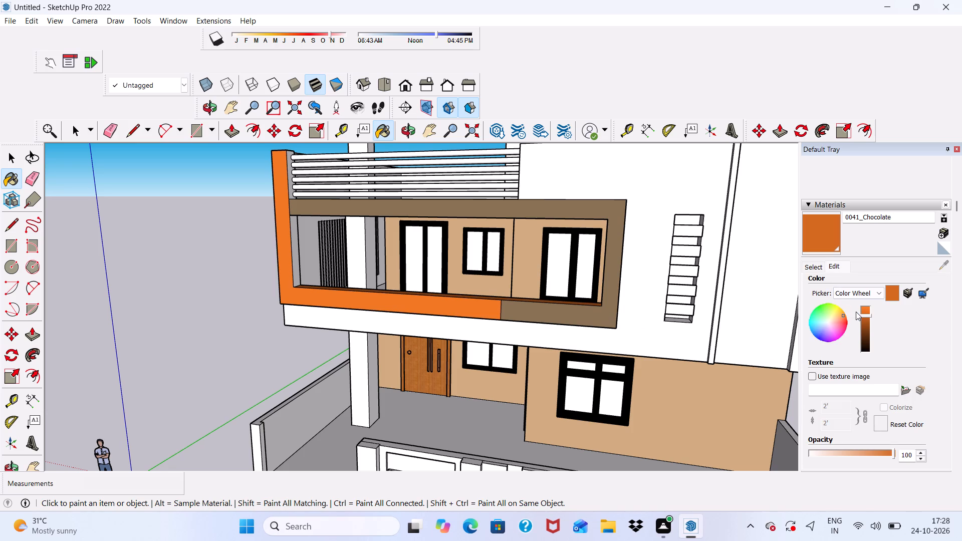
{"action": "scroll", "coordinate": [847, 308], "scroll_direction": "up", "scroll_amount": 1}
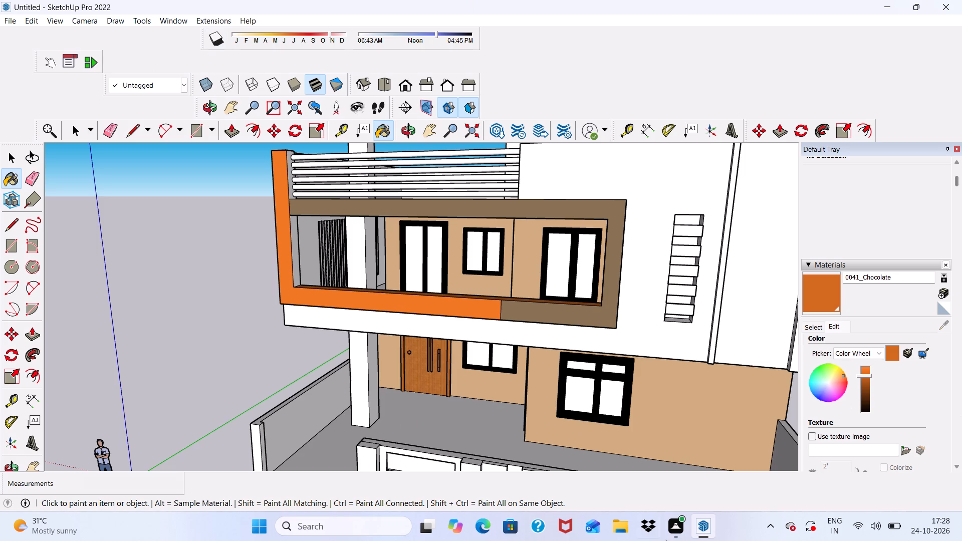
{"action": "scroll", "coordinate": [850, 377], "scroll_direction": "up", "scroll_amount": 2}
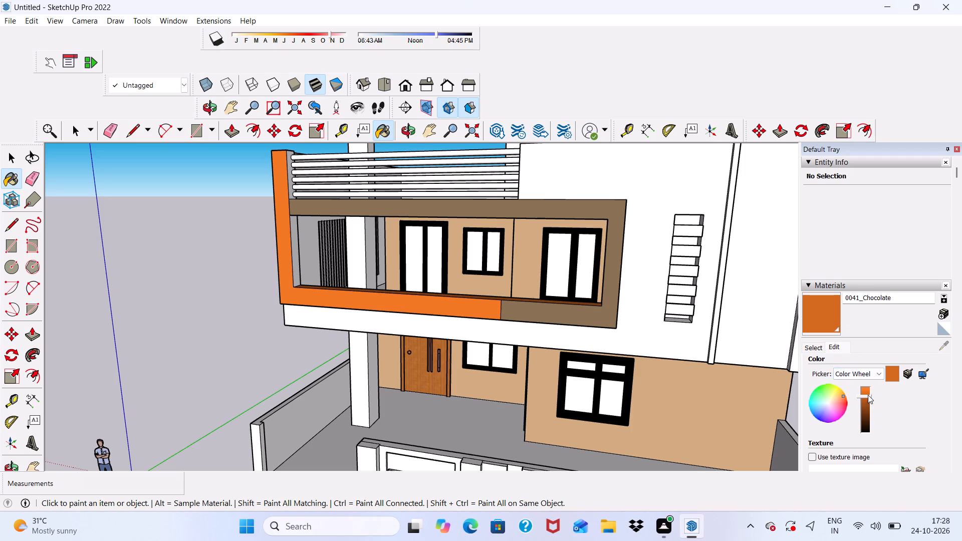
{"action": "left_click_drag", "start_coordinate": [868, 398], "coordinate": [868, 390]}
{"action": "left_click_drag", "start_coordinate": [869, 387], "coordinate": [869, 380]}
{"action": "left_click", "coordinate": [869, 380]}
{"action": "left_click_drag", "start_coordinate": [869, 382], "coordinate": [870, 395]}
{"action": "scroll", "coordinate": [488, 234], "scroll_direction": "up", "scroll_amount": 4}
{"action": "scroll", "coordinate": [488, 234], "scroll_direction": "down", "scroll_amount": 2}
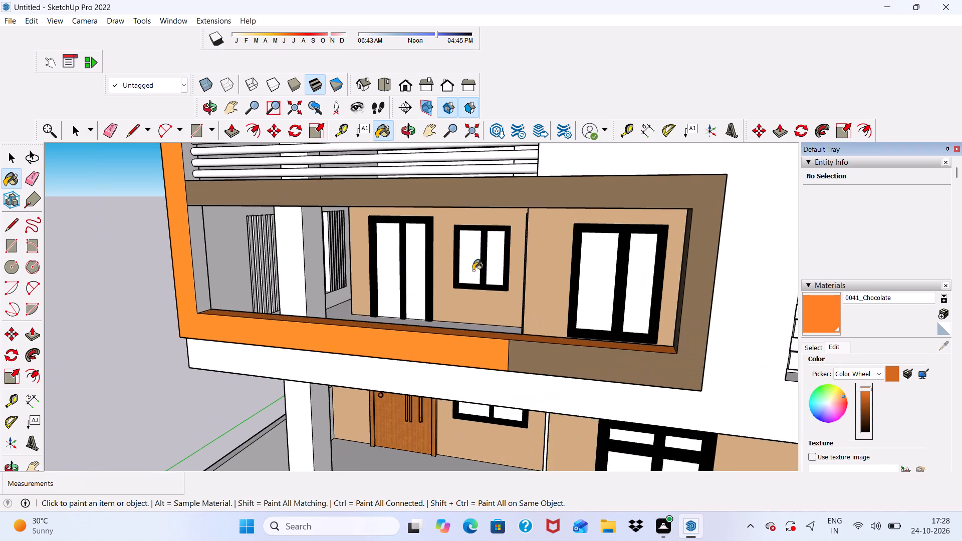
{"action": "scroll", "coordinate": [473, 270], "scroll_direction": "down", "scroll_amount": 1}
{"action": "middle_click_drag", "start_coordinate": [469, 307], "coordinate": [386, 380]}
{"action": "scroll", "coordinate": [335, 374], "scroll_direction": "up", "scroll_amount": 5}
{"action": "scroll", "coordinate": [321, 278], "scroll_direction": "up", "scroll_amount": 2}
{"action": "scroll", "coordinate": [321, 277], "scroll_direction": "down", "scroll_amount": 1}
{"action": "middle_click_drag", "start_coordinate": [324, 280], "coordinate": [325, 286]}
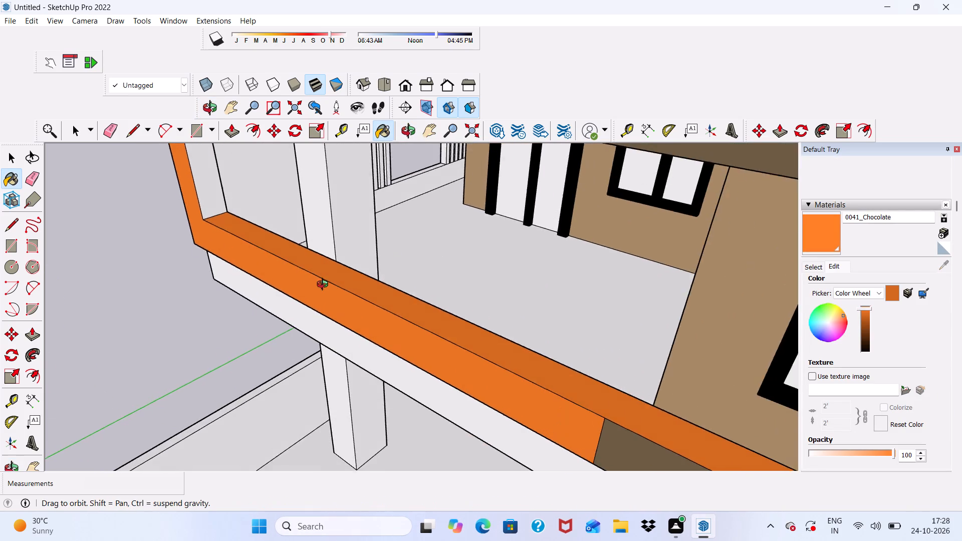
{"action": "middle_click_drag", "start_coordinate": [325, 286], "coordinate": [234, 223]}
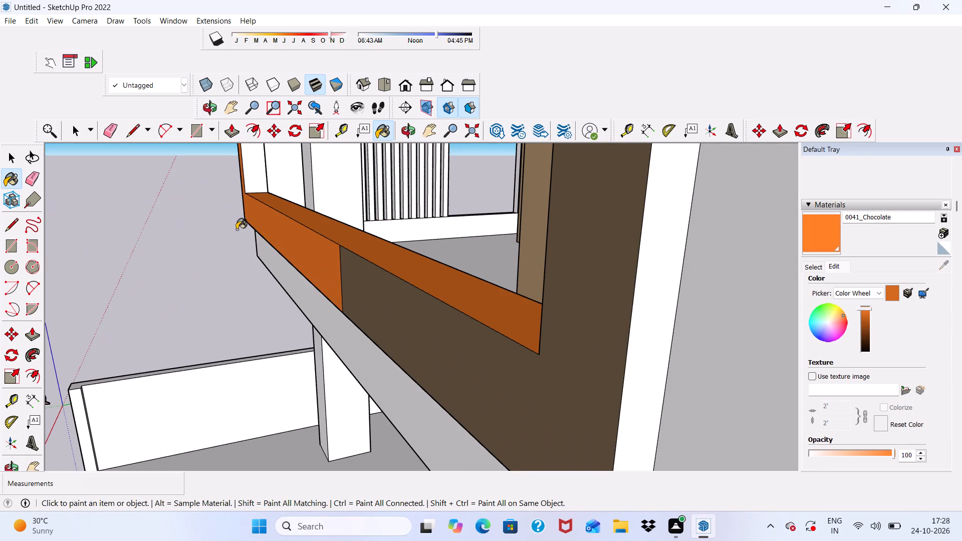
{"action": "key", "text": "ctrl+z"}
Brighten the 0041_Chocolate material slightly to a lighter orange and check the painted surround from the front.
{"action": "middle_click_drag", "start_coordinate": [377, 252], "coordinate": [517, 302]}
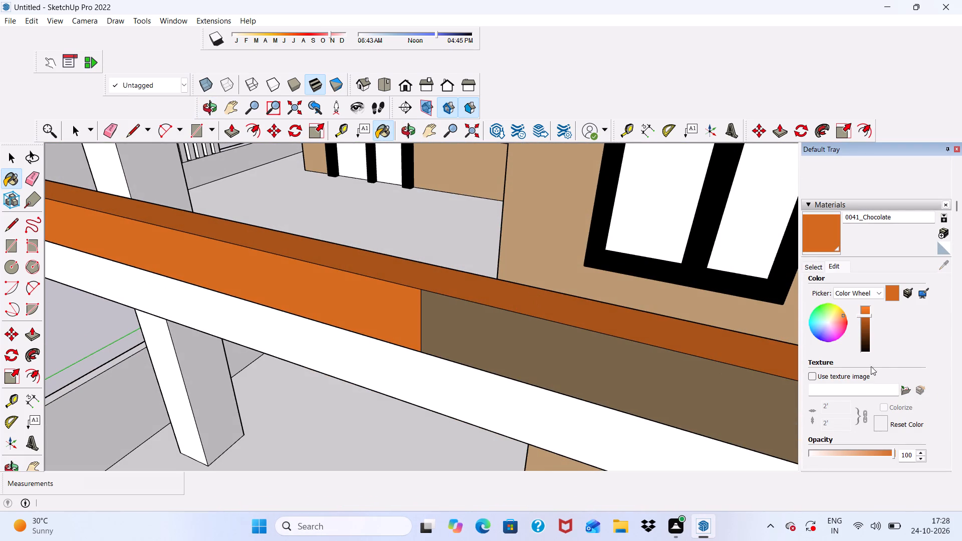
{"action": "left_click", "coordinate": [864, 314]}
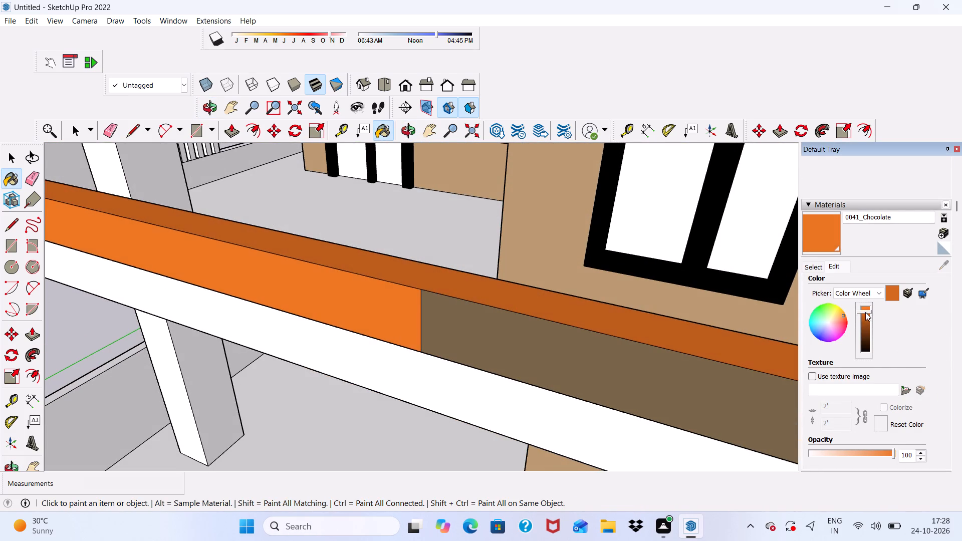
{"action": "scroll", "coordinate": [440, 288], "scroll_direction": "down", "scroll_amount": 7}
{"action": "middle_click_drag", "start_coordinate": [503, 297], "coordinate": [548, 201]}
{"action": "scroll", "coordinate": [548, 202], "scroll_direction": "up", "scroll_amount": 1}
{"action": "scroll", "coordinate": [479, 215], "scroll_direction": "down", "scroll_amount": 5}
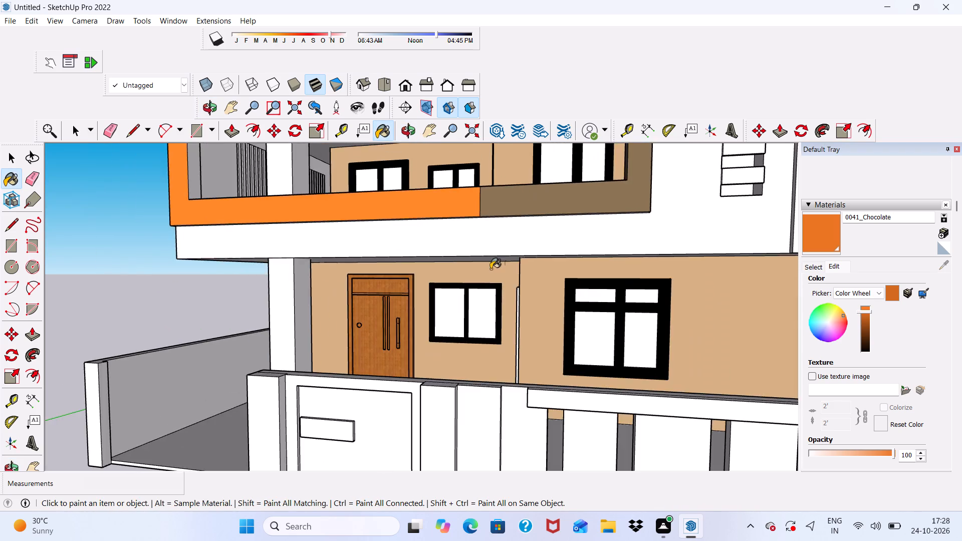
{"action": "scroll", "coordinate": [382, 207], "scroll_direction": "down", "scroll_amount": 1}
{"action": "scroll", "coordinate": [326, 225], "scroll_direction": "down", "scroll_amount": 5}
{"action": "scroll", "coordinate": [331, 209], "scroll_direction": "up", "scroll_amount": 3}
{"action": "scroll", "coordinate": [327, 200], "scroll_direction": "down", "scroll_amount": 3}
{"action": "middle_click_drag", "start_coordinate": [329, 200], "coordinate": [326, 302]}
{"action": "scroll", "coordinate": [216, 289], "scroll_direction": "up", "scroll_amount": 4}
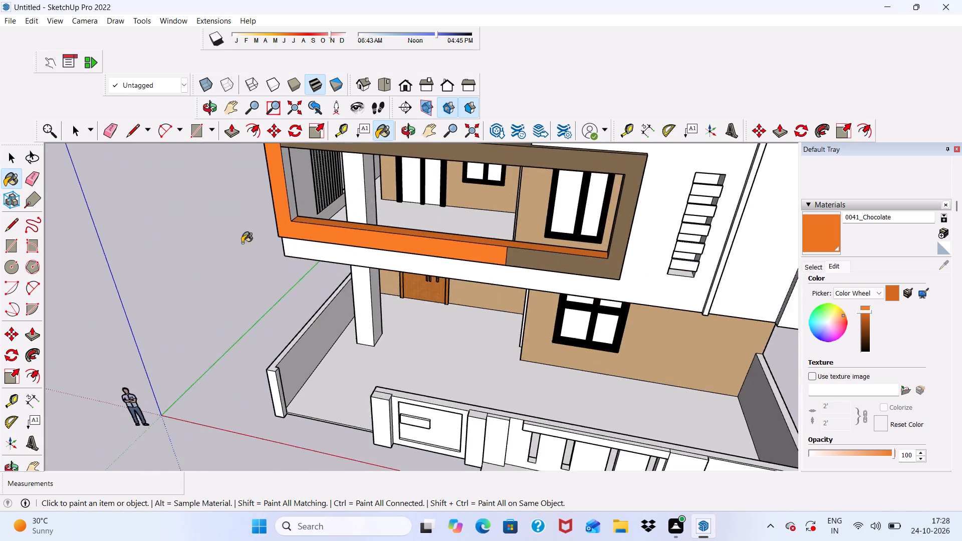
Paint the inner side face of the surround's orange vertical post with the brightened 0041_Chocolate.
{"action": "scroll", "coordinate": [242, 243], "scroll_direction": "up", "scroll_amount": 9}
{"action": "left_click", "coordinate": [288, 195]}
Paint the underside of the surround's lower band, where it projects over the white slab fascia, with 0041_Chocolate.
{"action": "middle_click_drag", "start_coordinate": [329, 219], "coordinate": [147, 208]}
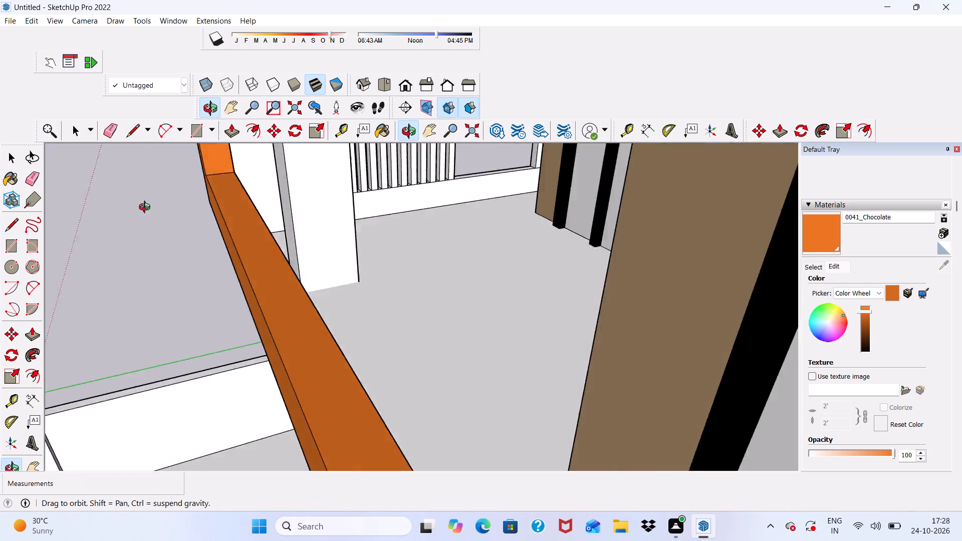
{"action": "middle_click_drag", "start_coordinate": [147, 208], "coordinate": [302, 115]}
{"action": "scroll", "coordinate": [303, 189], "scroll_direction": "up", "scroll_amount": 9}
{"action": "scroll", "coordinate": [261, 162], "scroll_direction": "down", "scroll_amount": 2}
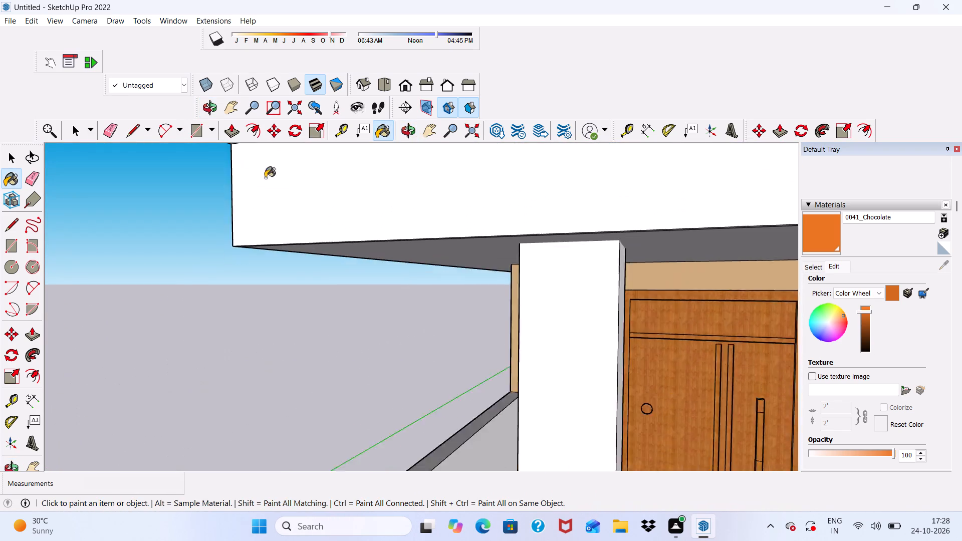
{"action": "scroll", "coordinate": [265, 178], "scroll_direction": "down", "scroll_amount": 8}
{"action": "middle_click_drag", "start_coordinate": [347, 247], "coordinate": [357, 185]}
{"action": "scroll", "coordinate": [357, 185], "scroll_direction": "up", "scroll_amount": 1}
{"action": "scroll", "coordinate": [328, 273], "scroll_direction": "down", "scroll_amount": 11}
{"action": "scroll", "coordinate": [364, 295], "scroll_direction": "up", "scroll_amount": 2}
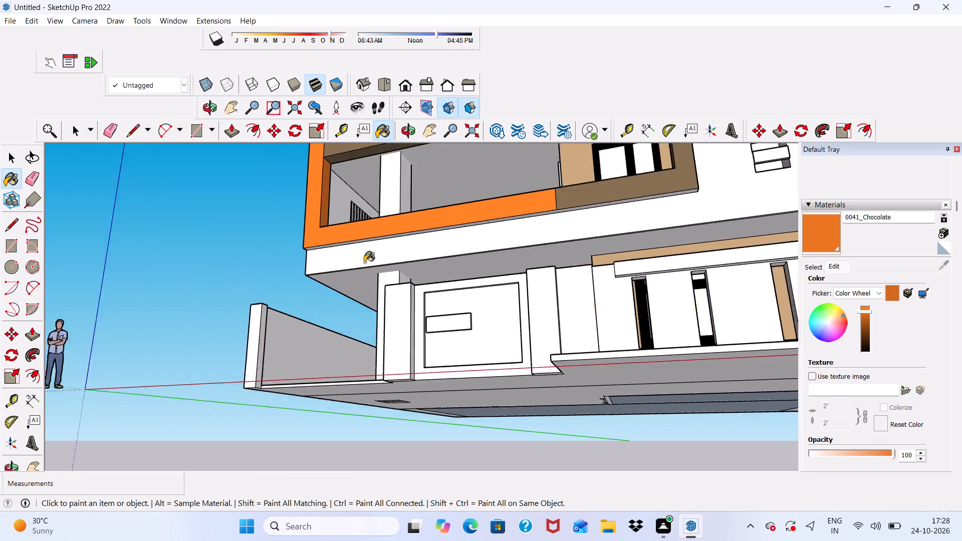
{"action": "scroll", "coordinate": [364, 262], "scroll_direction": "up", "scroll_amount": 12}
{"action": "left_click", "coordinate": [367, 213]}
Examine the orange and brown balcony surround from below, from both sides and from the front.
{"action": "scroll", "coordinate": [346, 223], "scroll_direction": "down", "scroll_amount": 5}
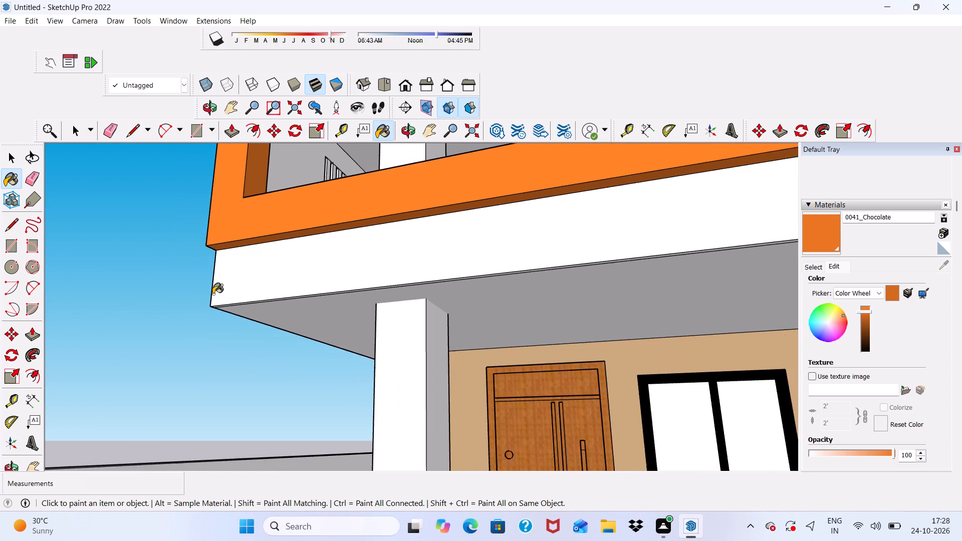
{"action": "scroll", "coordinate": [213, 294], "scroll_direction": "down", "scroll_amount": 6}
{"action": "scroll", "coordinate": [408, 240], "scroll_direction": "down", "scroll_amount": 2}
{"action": "middle_click_drag", "start_coordinate": [401, 240], "coordinate": [291, 301]}
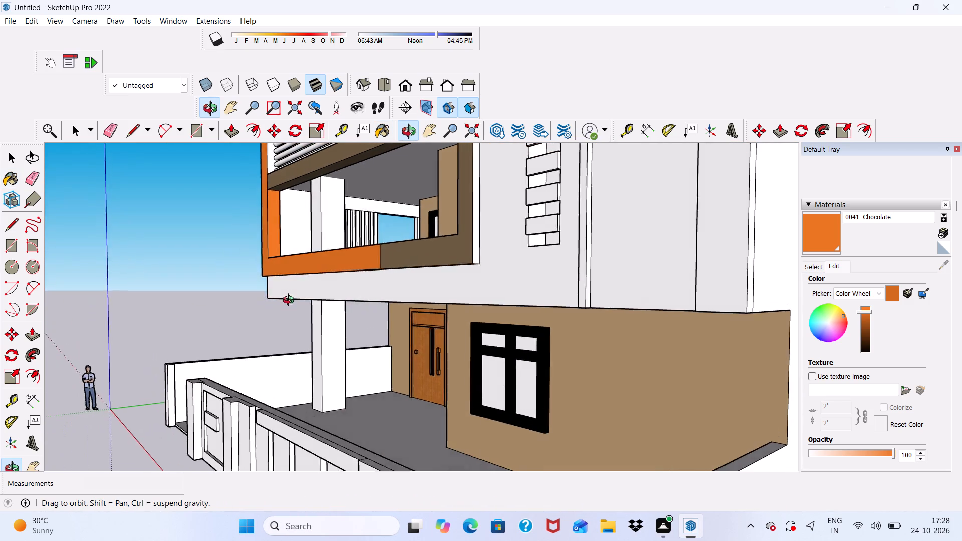
{"action": "middle_click_drag", "start_coordinate": [291, 301], "coordinate": [621, 358]}
{"action": "scroll", "coordinate": [353, 379], "scroll_direction": "up", "scroll_amount": 3}
{"action": "scroll", "coordinate": [352, 357], "scroll_direction": "down", "scroll_amount": 5}
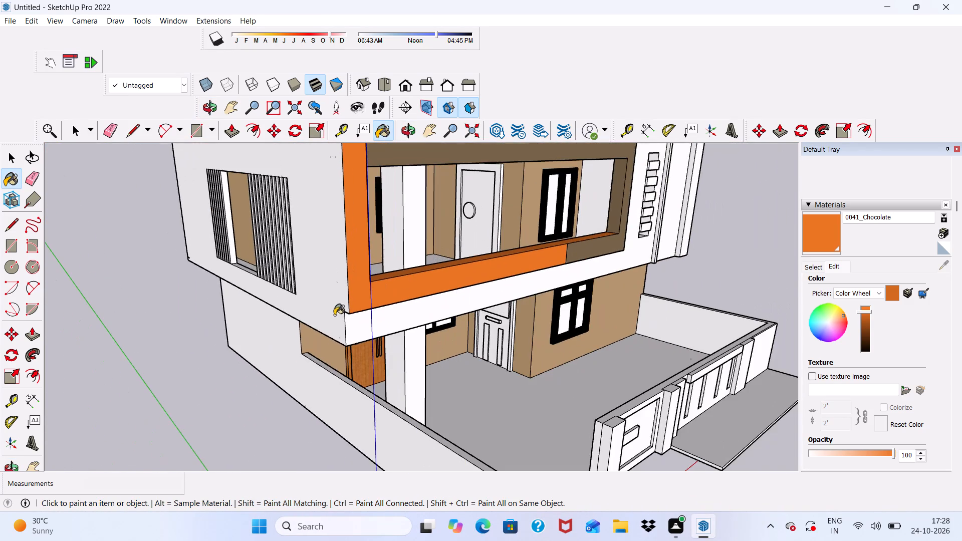
{"action": "scroll", "coordinate": [375, 311], "scroll_direction": "down", "scroll_amount": 5}
{"action": "middle_click_drag", "start_coordinate": [370, 348], "coordinate": [212, 340]}
{"action": "key", "text": "space"}
{"action": "scroll", "coordinate": [554, 252], "scroll_direction": "up", "scroll_amount": 5}
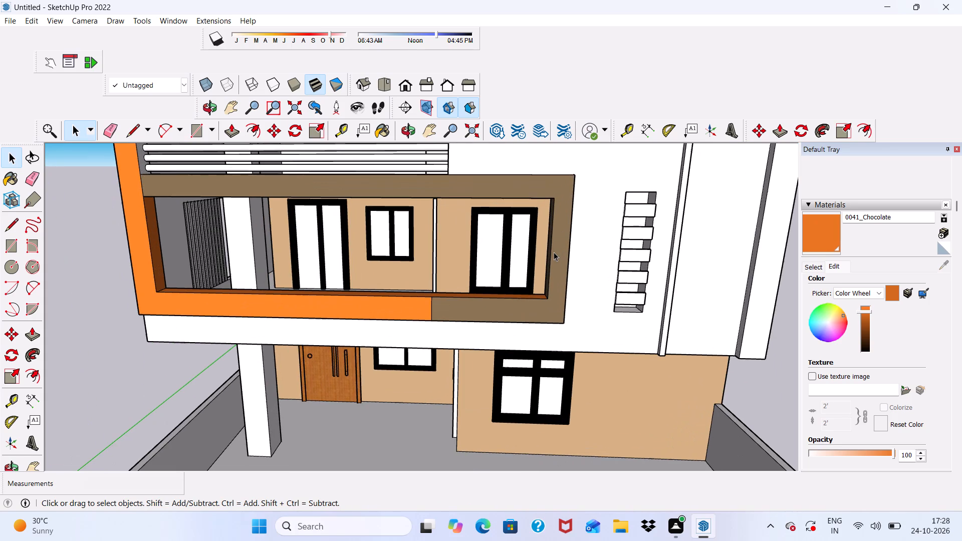
{"action": "scroll", "coordinate": [569, 326], "scroll_direction": "down", "scroll_amount": 4}
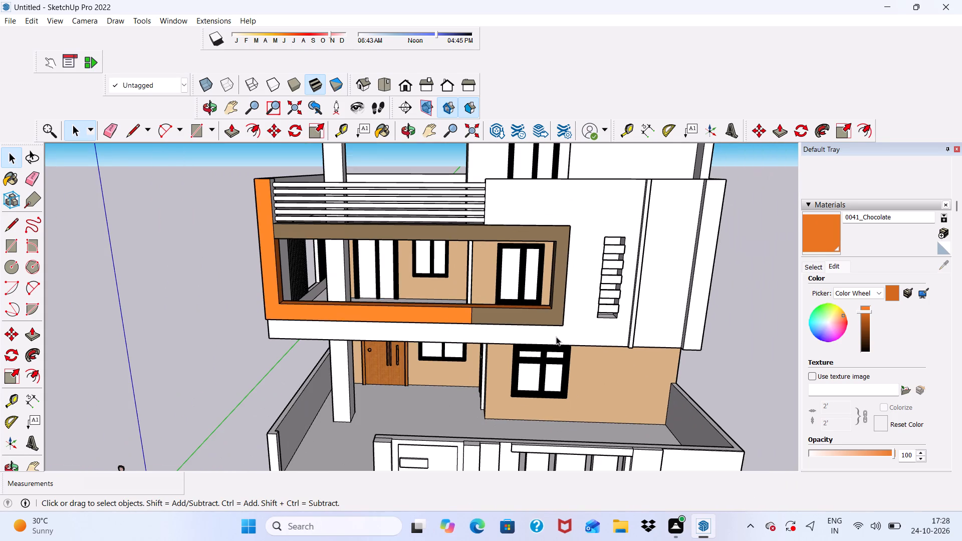
Draw a small circle on the white slab fascia below the orange band, near the corner beside the column.
{"action": "scroll", "coordinate": [305, 329], "scroll_direction": "up", "scroll_amount": 4}
{"action": "middle_click_drag", "start_coordinate": [305, 340], "coordinate": [307, 289]}
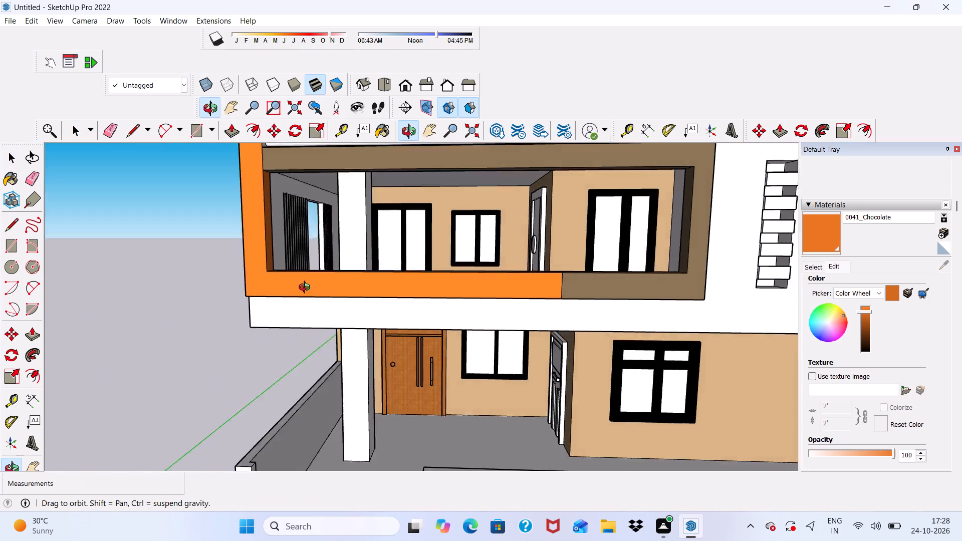
{"action": "middle_click_drag", "start_coordinate": [307, 289], "coordinate": [307, 283]}
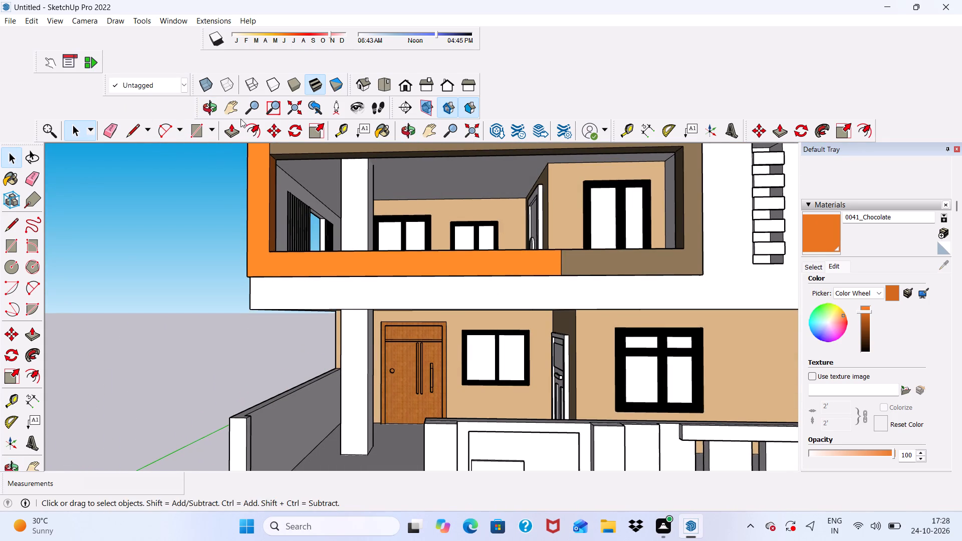
{"action": "left_click", "coordinate": [14, 267]}
{"action": "scroll", "coordinate": [265, 288], "scroll_direction": "up", "scroll_amount": 6}
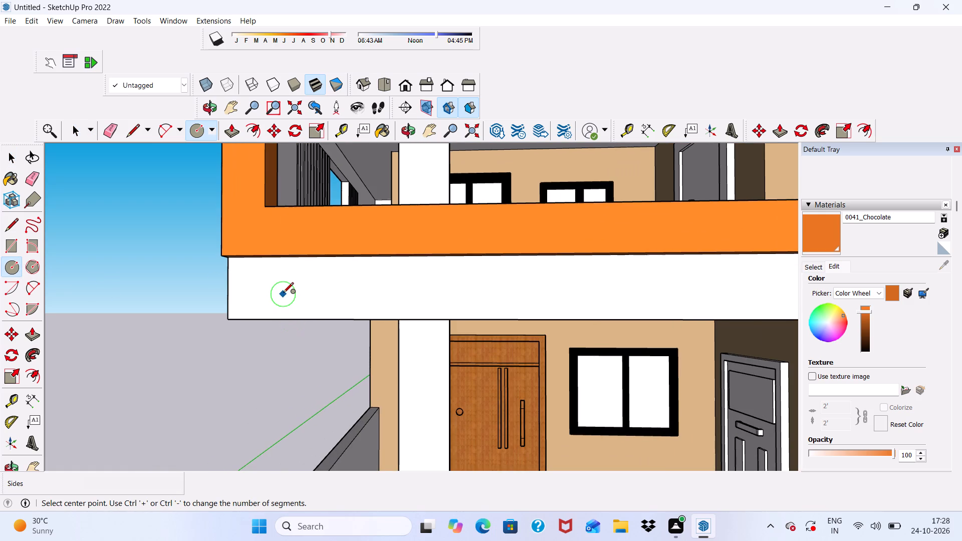
{"action": "left_click", "coordinate": [283, 294]}
{"action": "left_click", "coordinate": [283, 282]}
{"action": "key", "text": "space"}
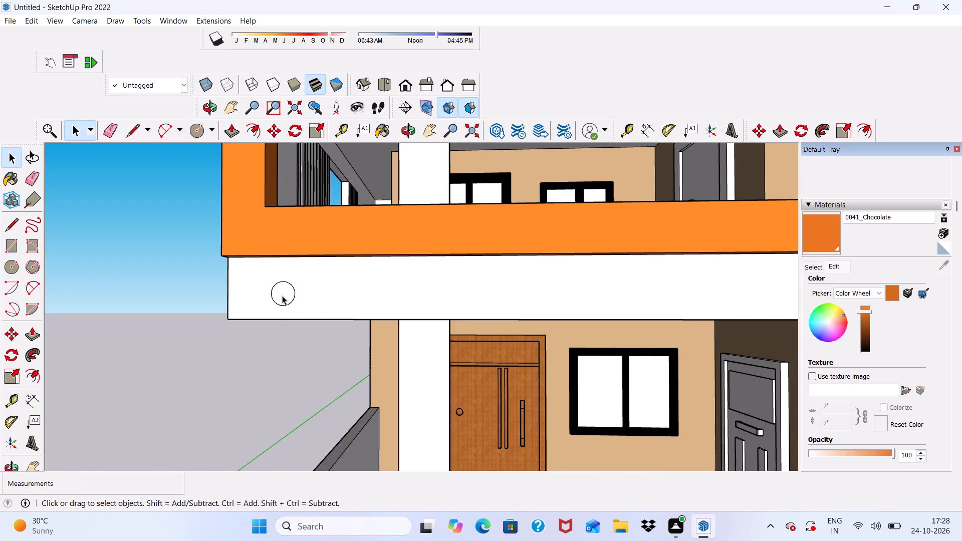
Copy the circle face twice in a row along the fascia, at spacings of about 2' 8" and 2' 9 3/8".
{"action": "left_click", "coordinate": [282, 296]}
{"action": "left_click", "coordinate": [273, 129]}
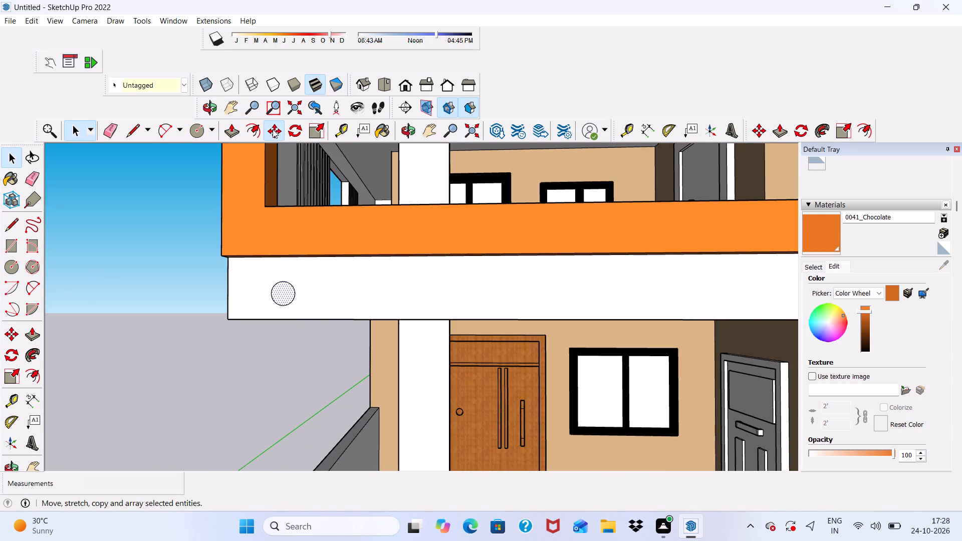
{"action": "left_click", "coordinate": [288, 293]}
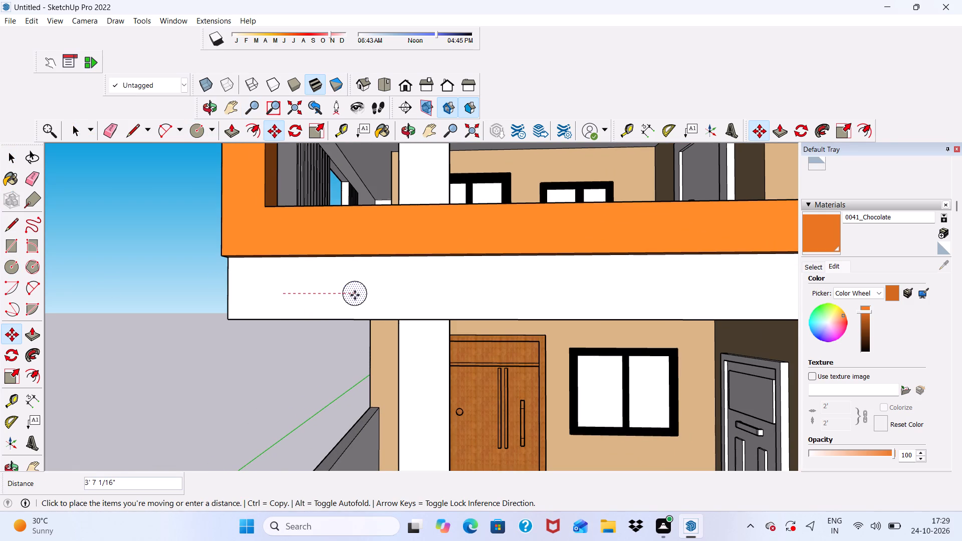
{"action": "left_click", "coordinate": [336, 295]}
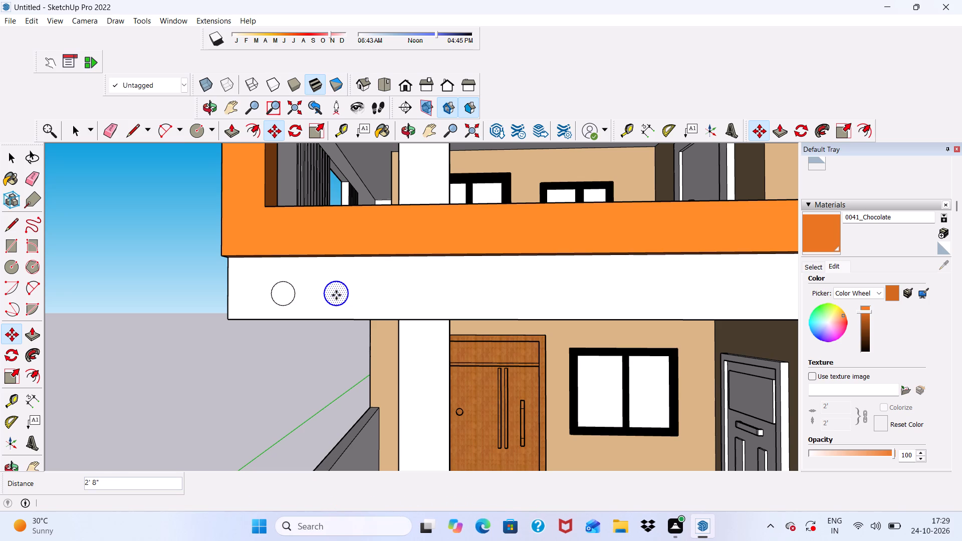
{"action": "left_click", "coordinate": [336, 295]}
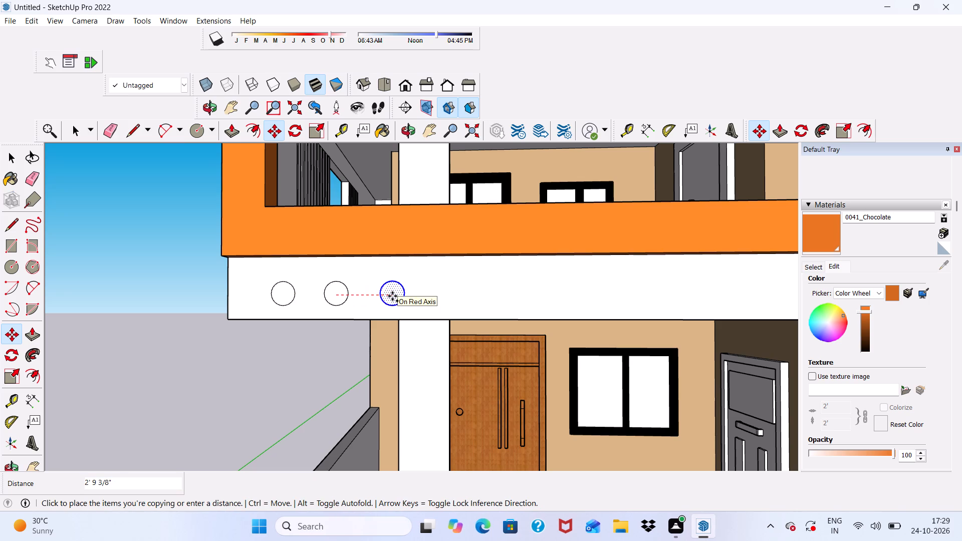
{"action": "left_click", "coordinate": [392, 296]}
Extrude the third circle, nearest the entrance door, outward from the fascia by about 1 ft with Push/Pull.
{"action": "left_click", "coordinate": [234, 126]}
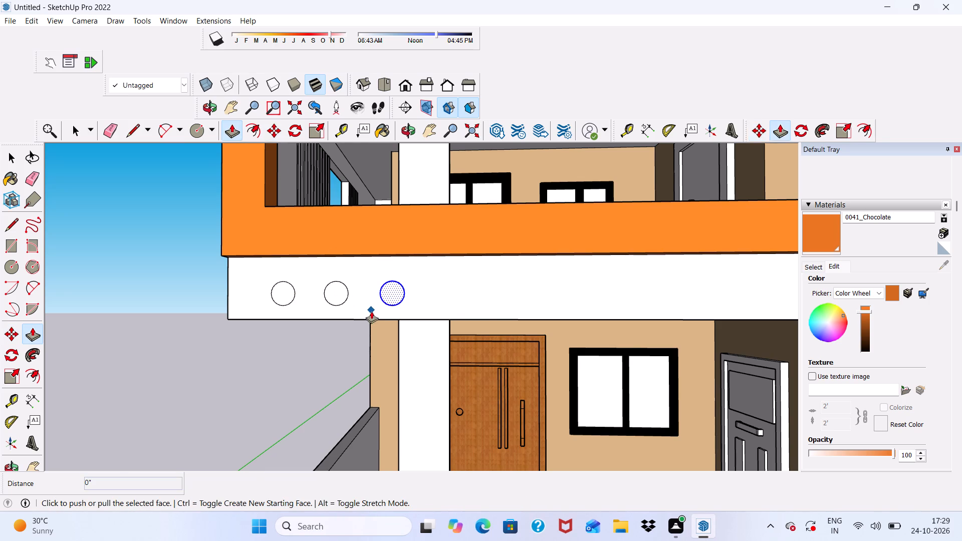
{"action": "scroll", "coordinate": [372, 312], "scroll_direction": "up", "scroll_amount": 2}
{"action": "left_click", "coordinate": [401, 283]}
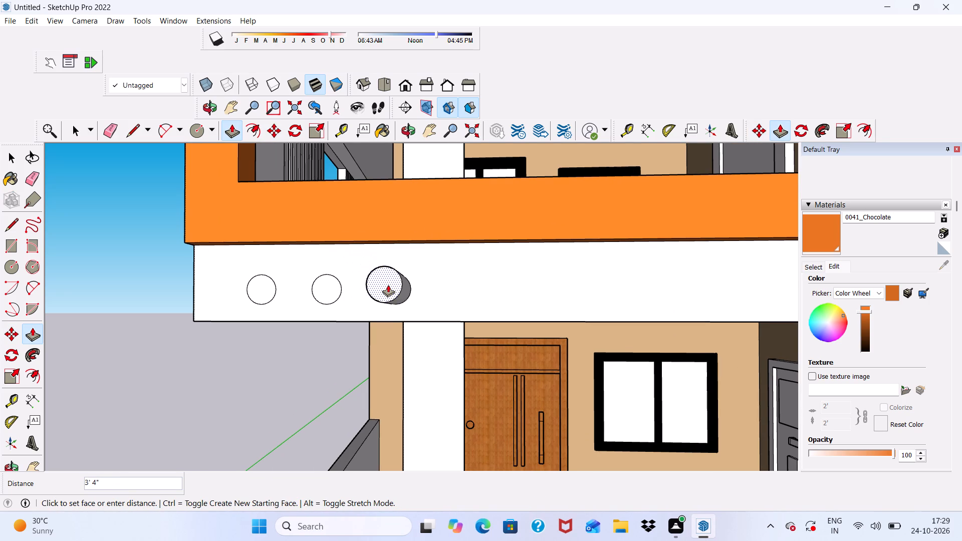
{"action": "scroll", "coordinate": [388, 285], "scroll_direction": "down", "scroll_amount": 1}
{"action": "middle_click_drag", "start_coordinate": [389, 285], "coordinate": [352, 339]}
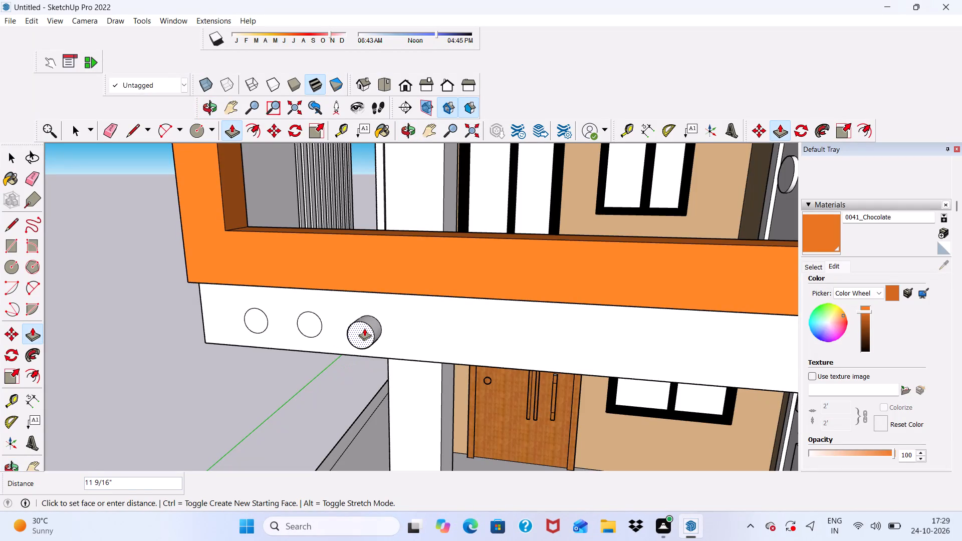
{"action": "left_click", "coordinate": [364, 328]}
{"action": "key", "text": "space"}
Extrude the two remaining fascia circles outward by 11 9/16" each with Push/Pull, matching the third cylinder.
{"action": "scroll", "coordinate": [317, 320], "scroll_direction": "left", "scroll_amount": 1}
{"action": "left_click", "coordinate": [154, 327]}
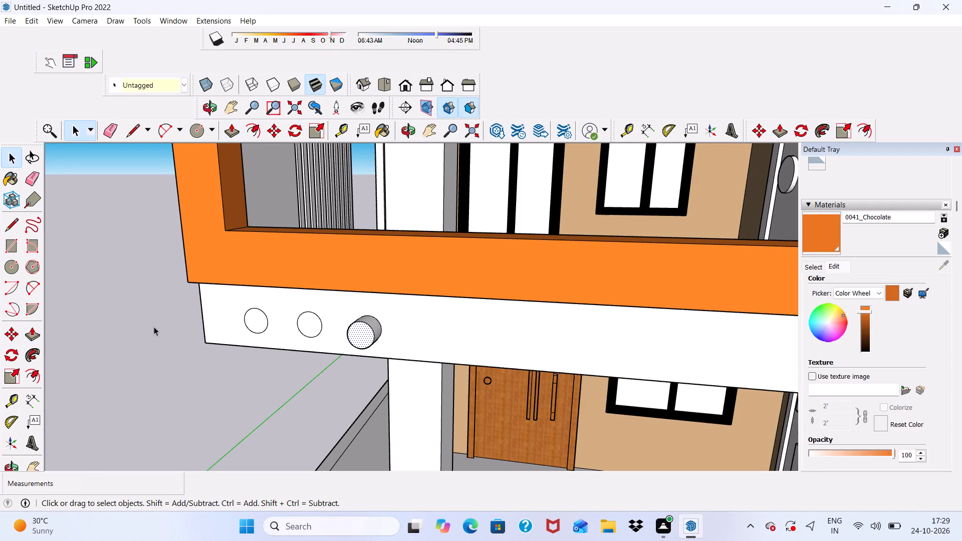
{"action": "left_click", "coordinate": [304, 323]}
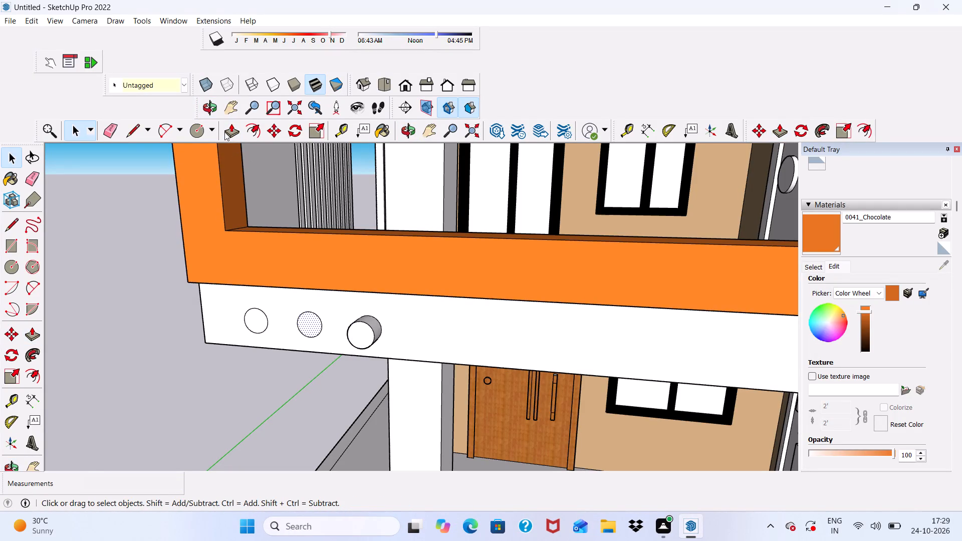
{"action": "left_click", "coordinate": [226, 127]}
{"action": "scroll", "coordinate": [345, 328], "scroll_direction": "up", "scroll_amount": 1}
{"action": "left_click", "coordinate": [310, 321]}
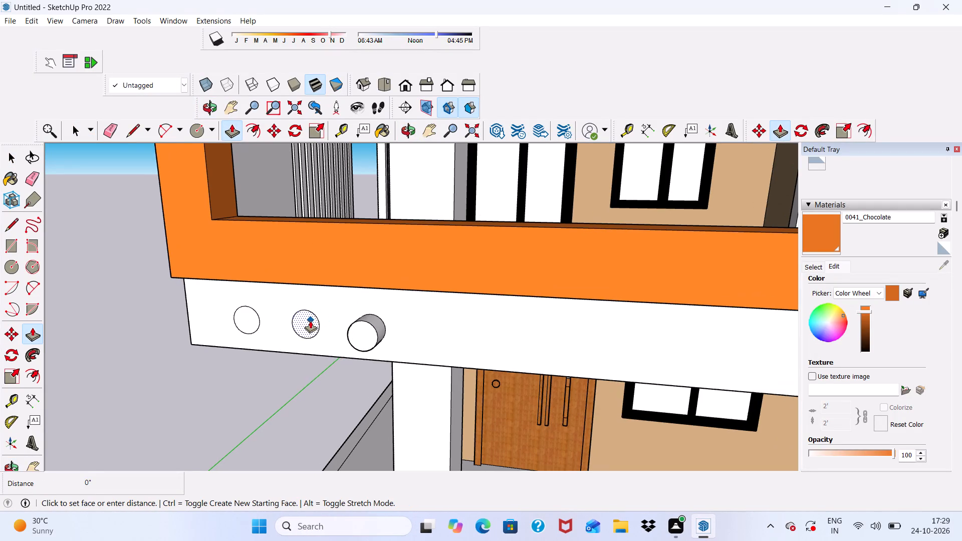
{"action": "left_click", "coordinate": [360, 348]}
{"action": "key", "text": "space"}
{"action": "left_click", "coordinate": [172, 312]}
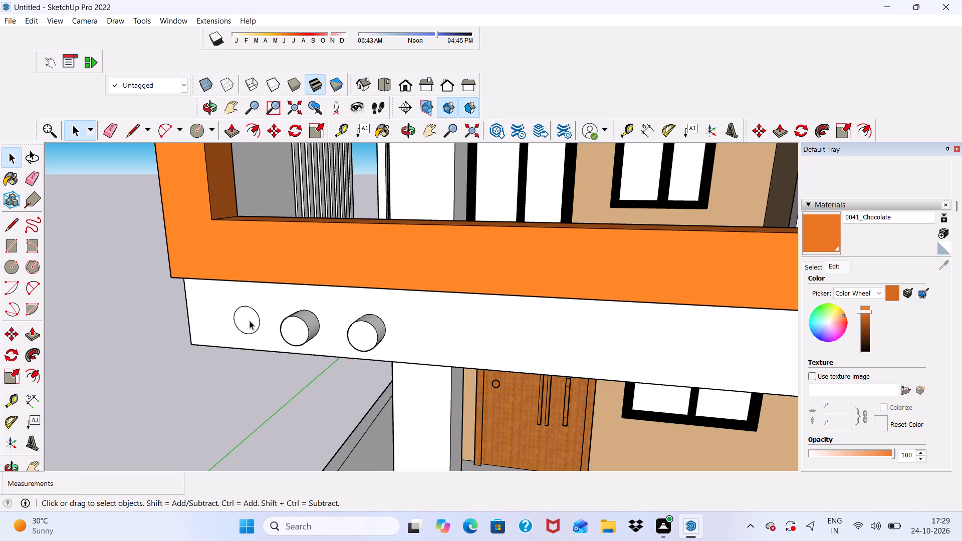
{"action": "left_click", "coordinate": [250, 321]}
{"action": "left_click", "coordinate": [231, 131]}
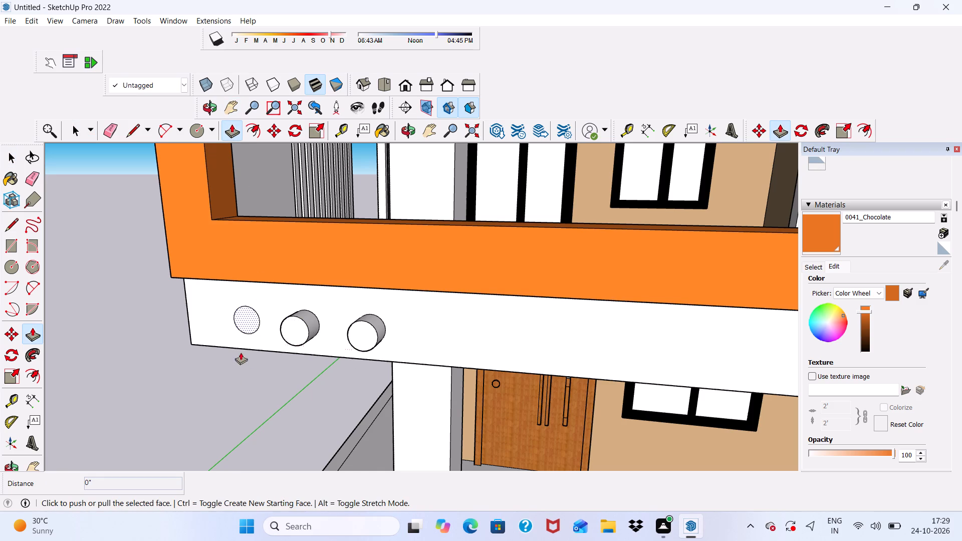
{"action": "left_click", "coordinate": [245, 317]}
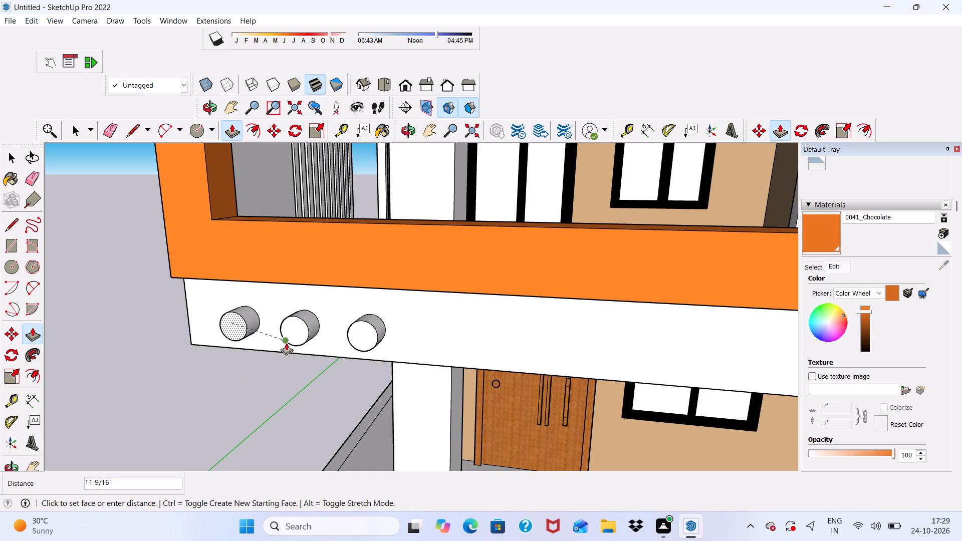
{"action": "left_click", "coordinate": [307, 340]}
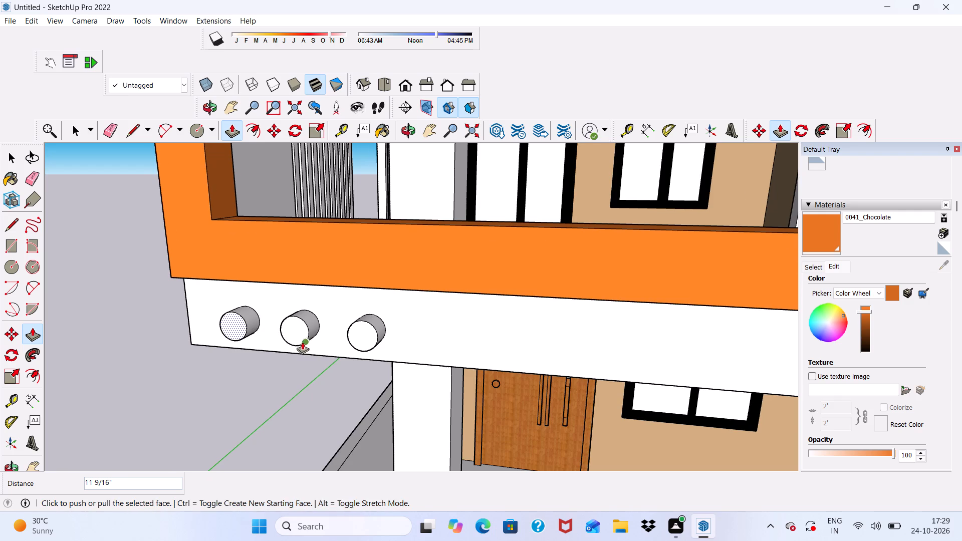
Draw a vertical line about 3' 1 1/4" long across the white slab fascia, just past the third cylinder.
{"action": "scroll", "coordinate": [301, 343], "scroll_direction": "down", "scroll_amount": 2}
{"action": "middle_click_drag", "start_coordinate": [308, 352], "coordinate": [424, 321]}
{"action": "key", "text": "space"}
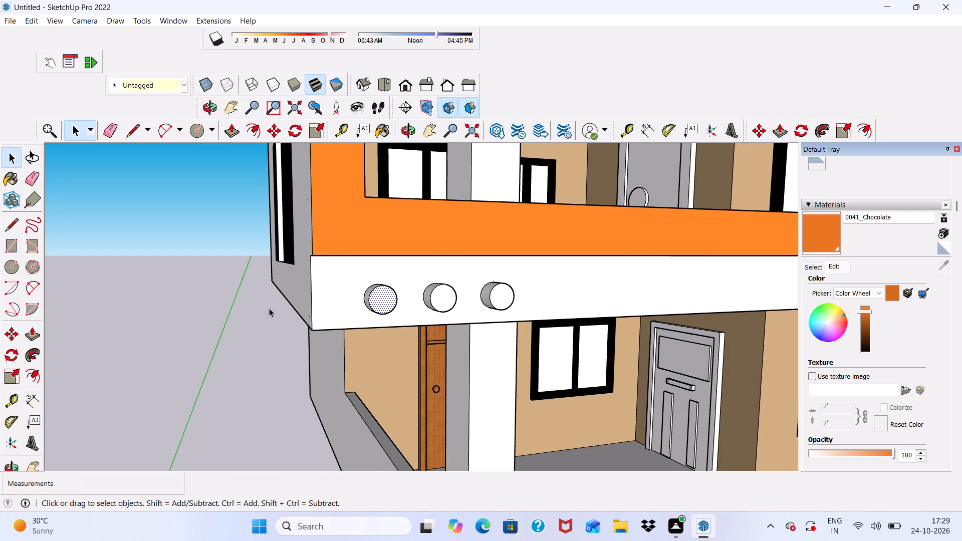
{"action": "left_click", "coordinate": [136, 129]}
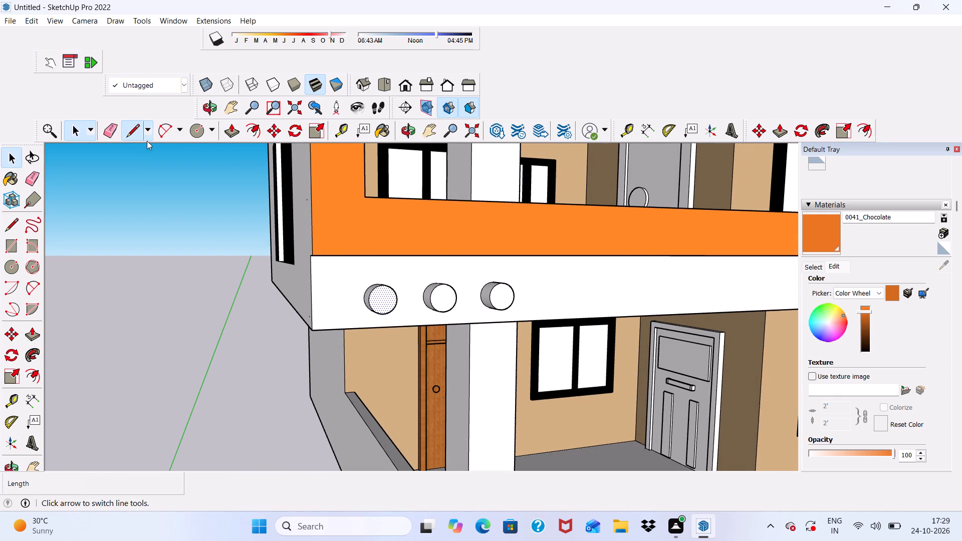
{"action": "scroll", "coordinate": [501, 311], "scroll_direction": "down", "scroll_amount": 2}
{"action": "middle_click_drag", "start_coordinate": [594, 346], "coordinate": [555, 306]}
{"action": "scroll", "coordinate": [555, 306], "scroll_direction": "down", "scroll_amount": 1}
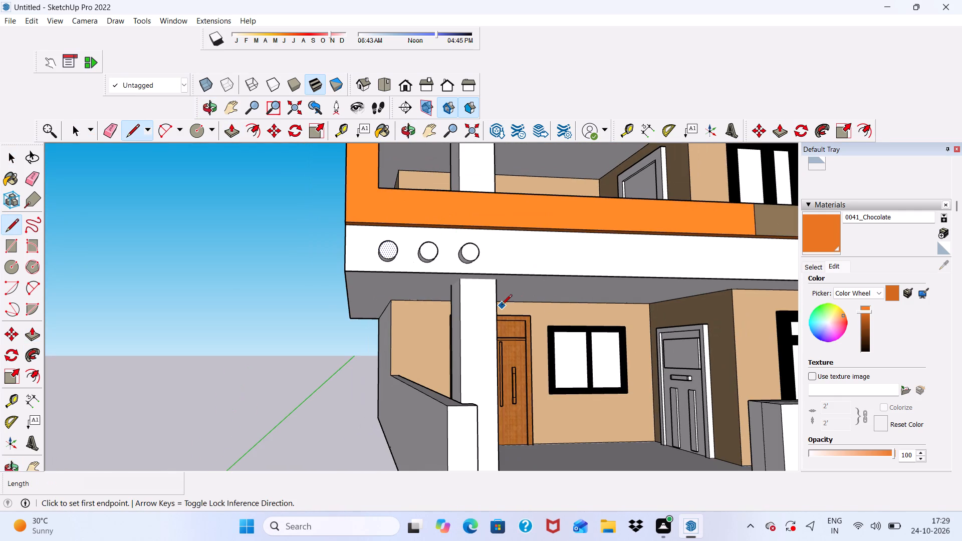
{"action": "middle_click_drag", "start_coordinate": [502, 306], "coordinate": [495, 283]}
{"action": "scroll", "coordinate": [496, 251], "scroll_direction": "up", "scroll_amount": 4}
{"action": "scroll", "coordinate": [500, 188], "scroll_direction": "up", "scroll_amount": 3}
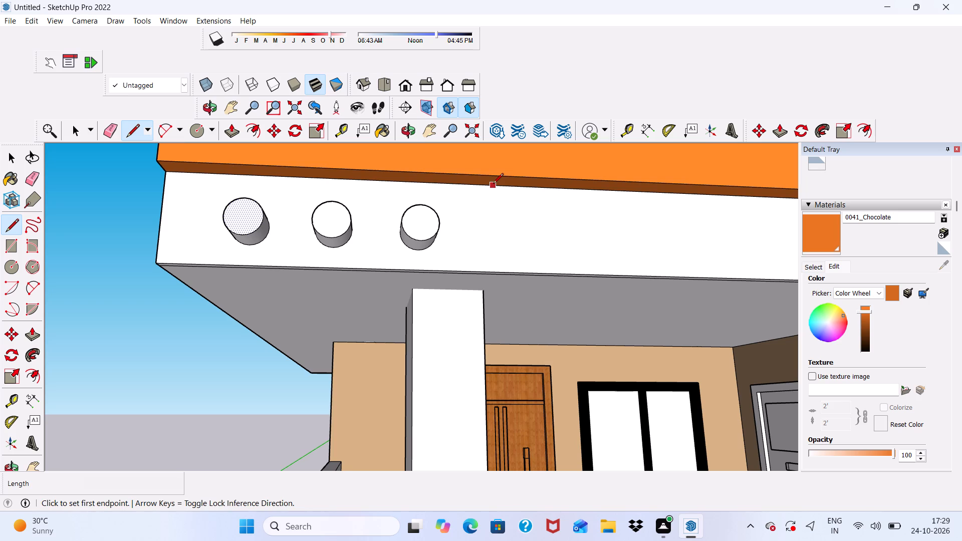
{"action": "left_click", "coordinate": [493, 184]}
{"action": "left_click", "coordinate": [500, 272]}
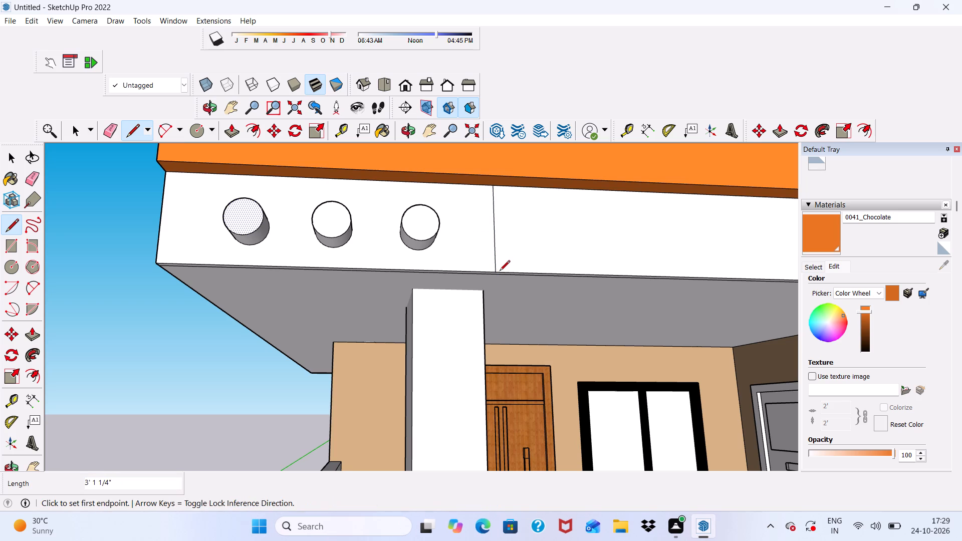
{"action": "key", "text": "space"}
Paint the fascia section around the three cylinders with the orange 0041_Chocolate material.
{"action": "left_click", "coordinate": [824, 232]}
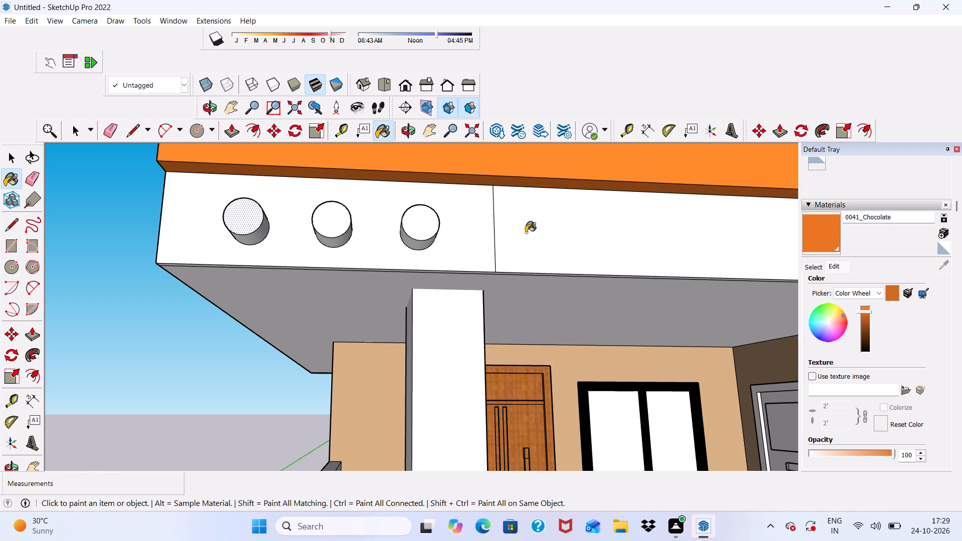
{"action": "left_click", "coordinate": [458, 230]}
Paint the inner side face of the orange upright, where the white horizontal rails meet it, with the orange 0041_Chocolate material.
{"action": "scroll", "coordinate": [454, 232], "scroll_direction": "down", "scroll_amount": 3}
{"action": "middle_click_drag", "start_coordinate": [449, 262], "coordinate": [606, 335]}
{"action": "scroll", "coordinate": [532, 332], "scroll_direction": "up", "scroll_amount": 1}
{"action": "scroll", "coordinate": [525, 328], "scroll_direction": "down", "scroll_amount": 9}
{"action": "middle_click_drag", "start_coordinate": [499, 366], "coordinate": [414, 383]}
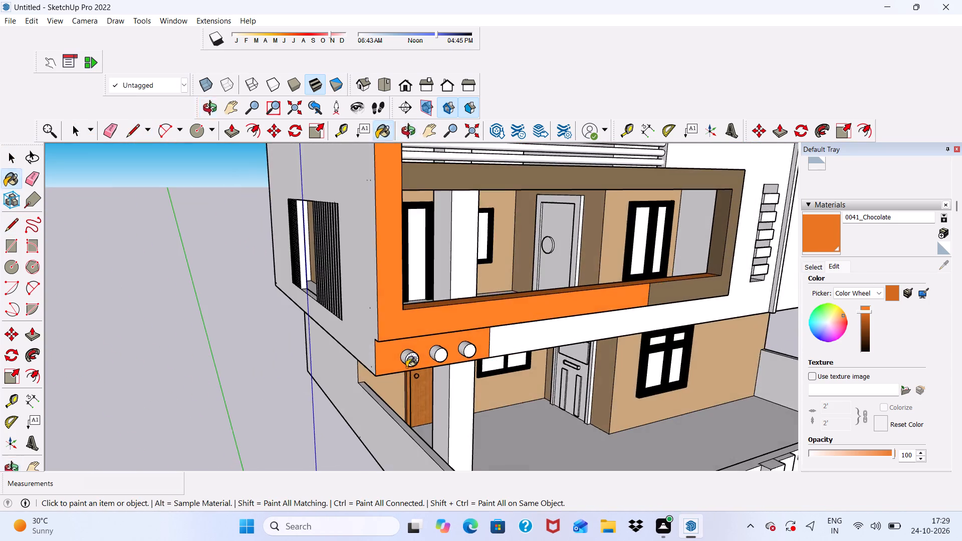
{"action": "scroll", "coordinate": [393, 332], "scroll_direction": "up", "scroll_amount": 1}
{"action": "scroll", "coordinate": [393, 333], "scroll_direction": "down", "scroll_amount": 4}
{"action": "middle_click_drag", "start_coordinate": [480, 369], "coordinate": [381, 288]}
{"action": "scroll", "coordinate": [379, 288], "scroll_direction": "up", "scroll_amount": 1}
{"action": "scroll", "coordinate": [377, 291], "scroll_direction": "down", "scroll_amount": 11}
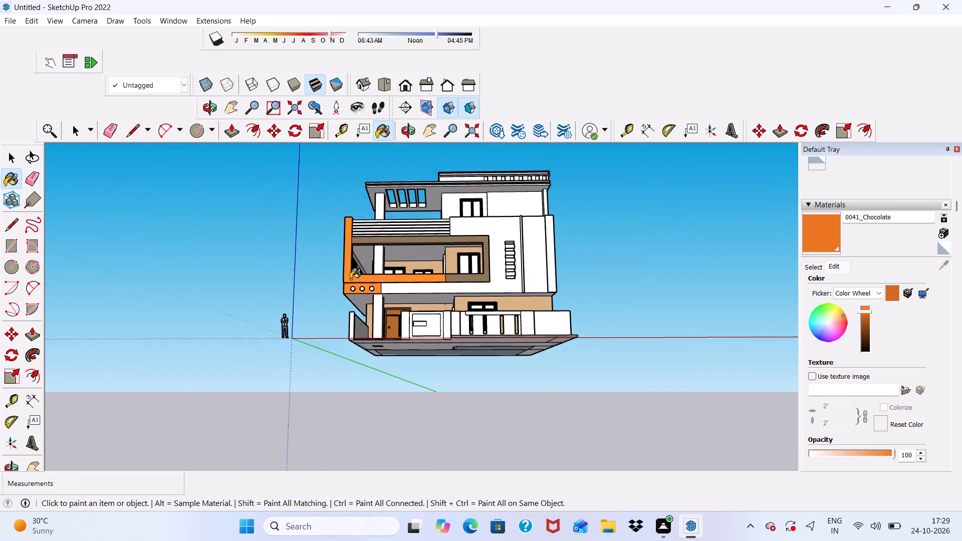
{"action": "scroll", "coordinate": [350, 267], "scroll_direction": "up", "scroll_amount": 10}
{"action": "middle_click_drag", "start_coordinate": [341, 209], "coordinate": [323, 389]}
{"action": "scroll", "coordinate": [317, 336], "scroll_direction": "up", "scroll_amount": 6}
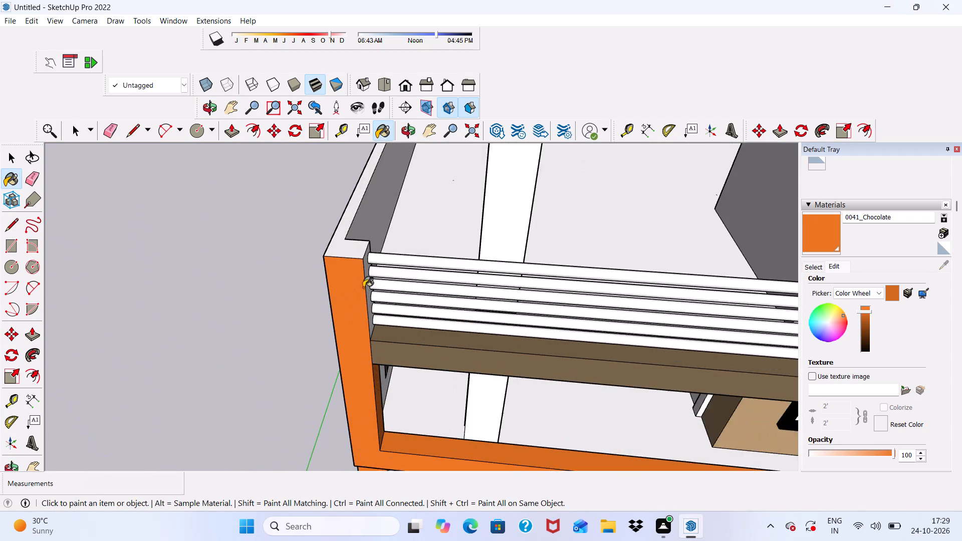
{"action": "scroll", "coordinate": [363, 288], "scroll_direction": "up", "scroll_amount": 7}
{"action": "left_click", "coordinate": [359, 255]}
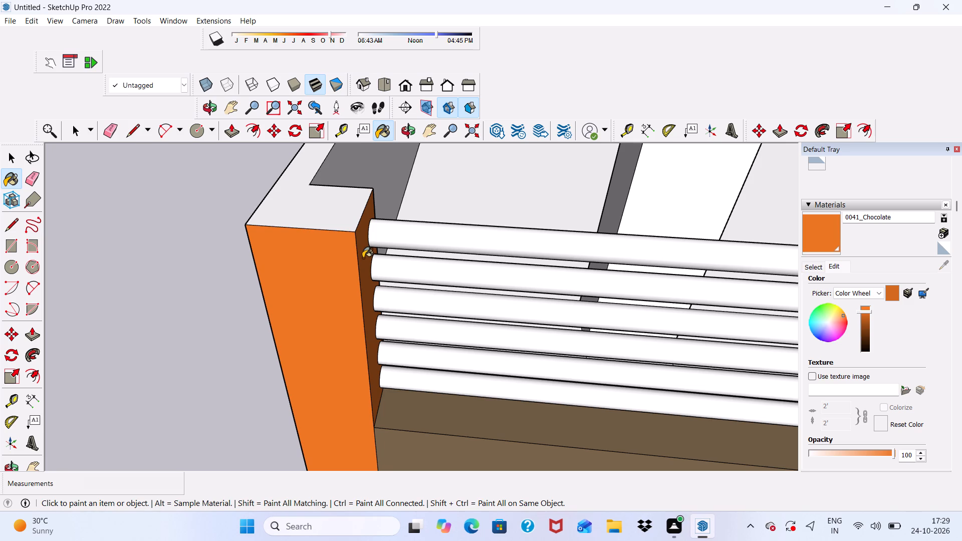
{"action": "key", "text": "space"}
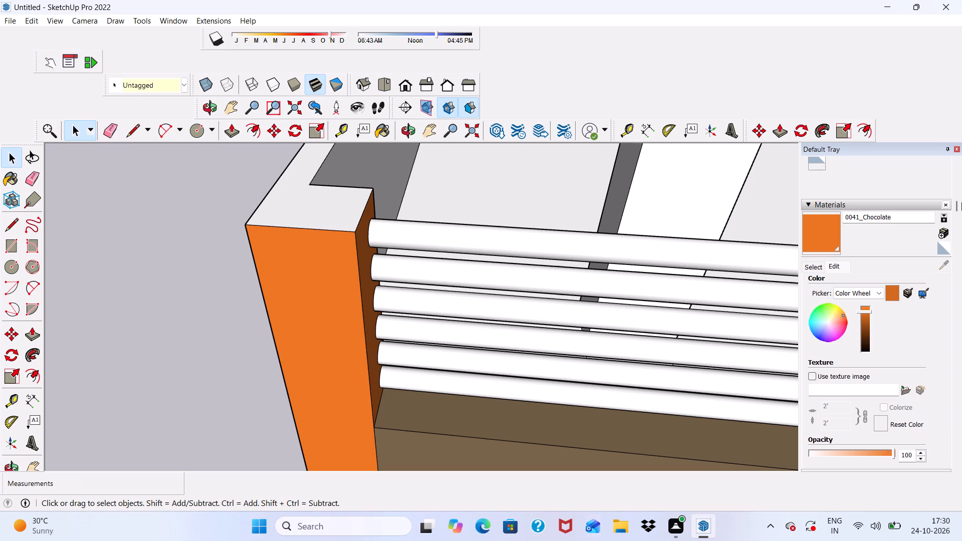
Paint the narrow white side edge of the brown balcony surround with 0036_BurlyWood from the Colors-Named collection.
{"action": "scroll", "coordinate": [358, 217], "scroll_direction": "down", "scroll_amount": 8}
{"action": "middle_click_drag", "start_coordinate": [399, 260], "coordinate": [353, 132]}
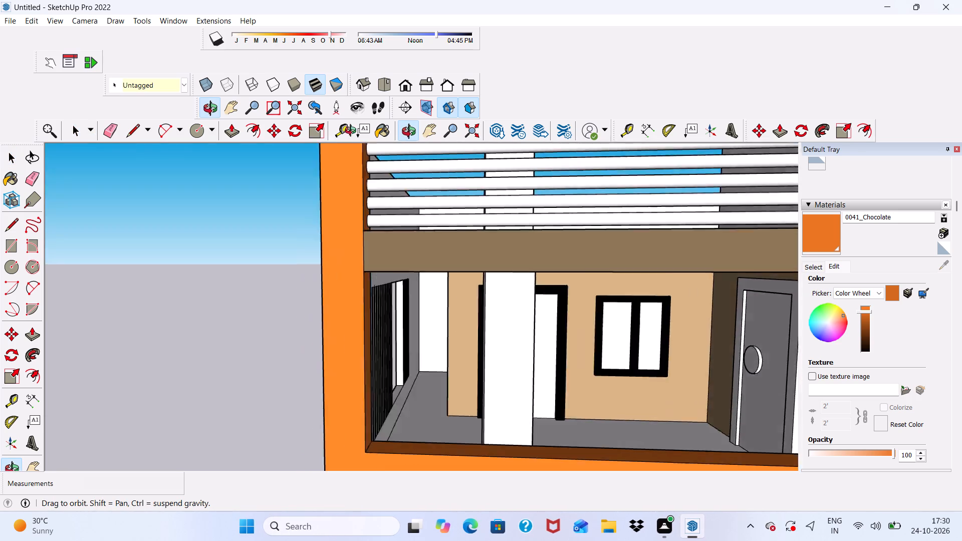
{"action": "middle_click_drag", "start_coordinate": [353, 132], "coordinate": [272, 151]}
{"action": "scroll", "coordinate": [281, 172], "scroll_direction": "down", "scroll_amount": 10}
{"action": "middle_click", "coordinate": [403, 279]}
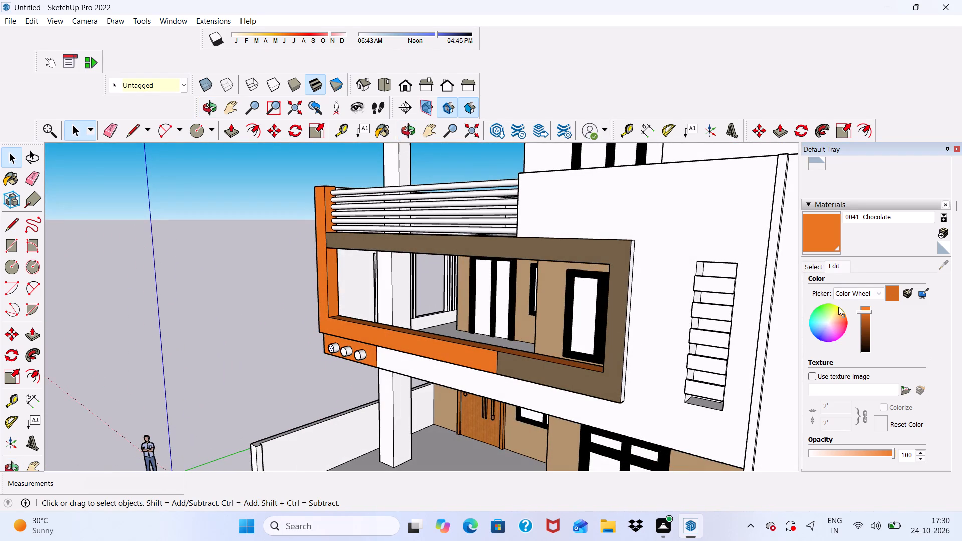
{"action": "left_click", "coordinate": [809, 268]}
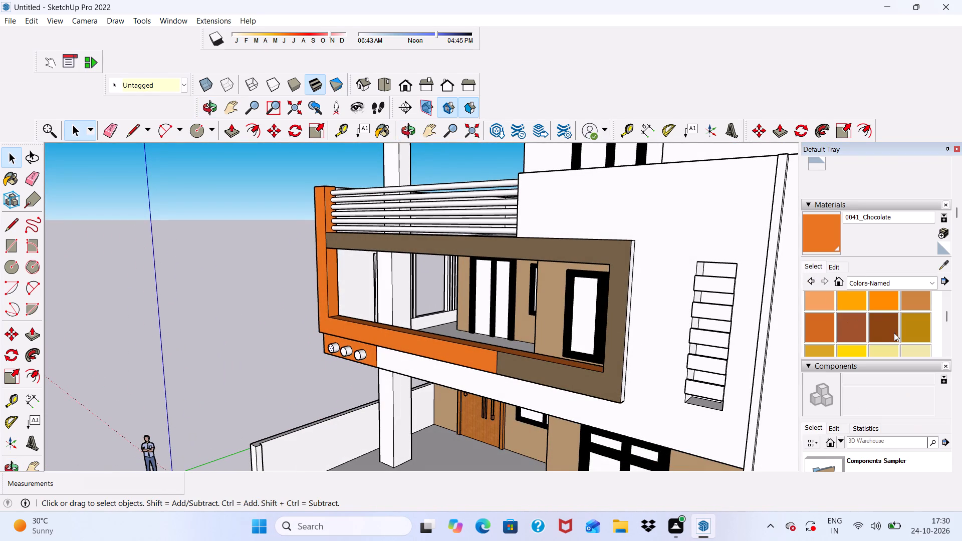
{"action": "scroll", "coordinate": [897, 323], "scroll_direction": "up", "scroll_amount": 1}
{"action": "scroll", "coordinate": [897, 323], "scroll_direction": "down", "scroll_amount": 5}
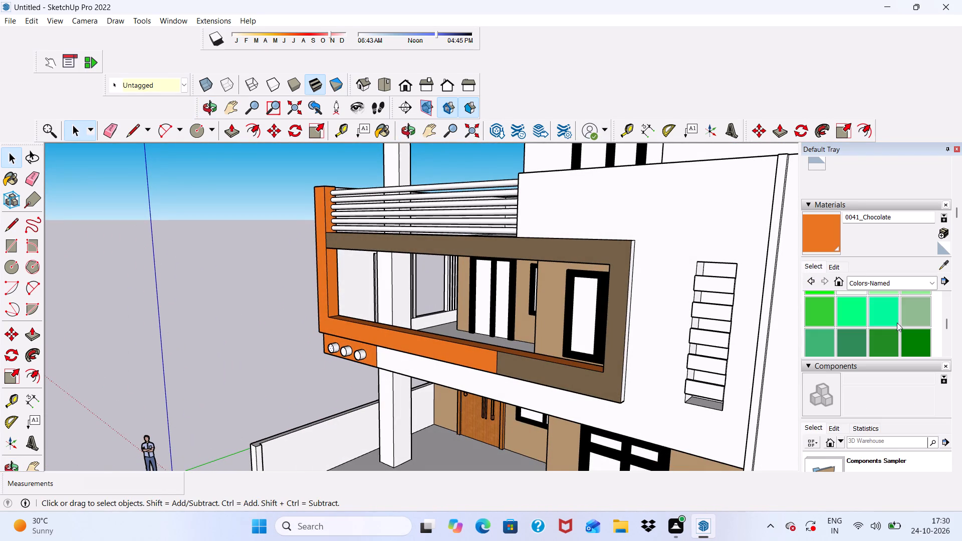
{"action": "scroll", "coordinate": [897, 323], "scroll_direction": "down", "scroll_amount": 1}
{"action": "scroll", "coordinate": [897, 323], "scroll_direction": "up", "scroll_amount": 7}
{"action": "scroll", "coordinate": [897, 323], "scroll_direction": "down", "scroll_amount": 2}
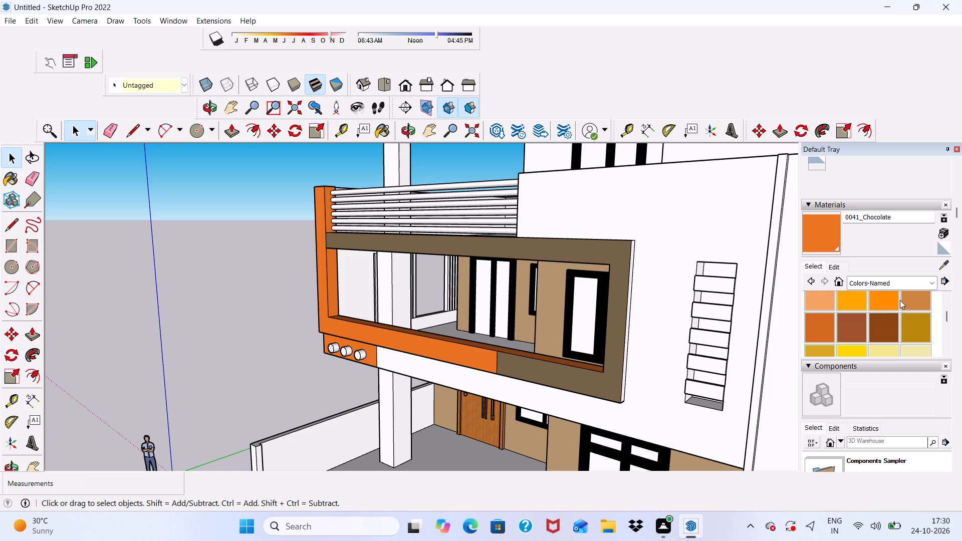
{"action": "scroll", "coordinate": [900, 300], "scroll_direction": "up", "scroll_amount": 1}
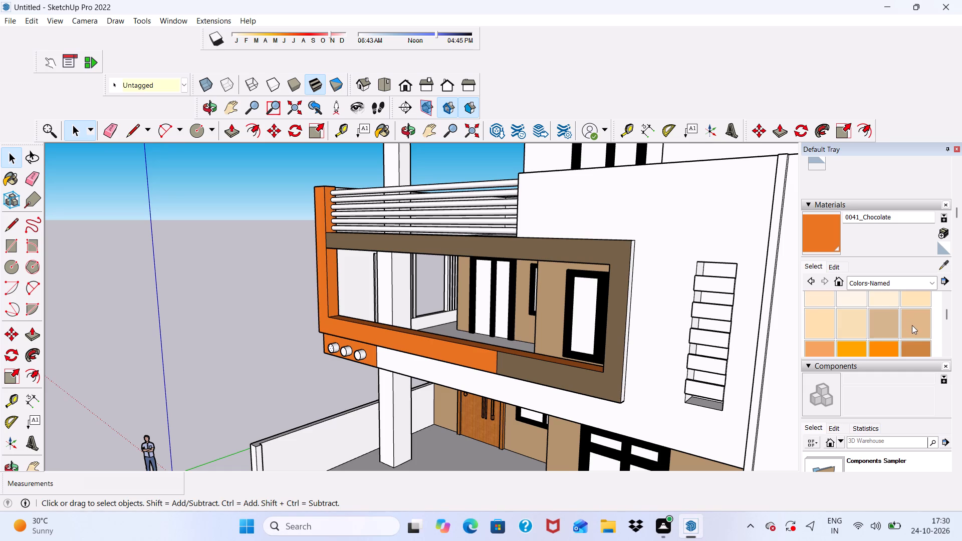
{"action": "left_click", "coordinate": [912, 325]}
{"action": "scroll", "coordinate": [764, 289], "scroll_direction": "up", "scroll_amount": 8}
{"action": "scroll", "coordinate": [553, 248], "scroll_direction": "down", "scroll_amount": 1}
{"action": "scroll", "coordinate": [602, 246], "scroll_direction": "up", "scroll_amount": 9}
{"action": "left_click", "coordinate": [665, 263]}
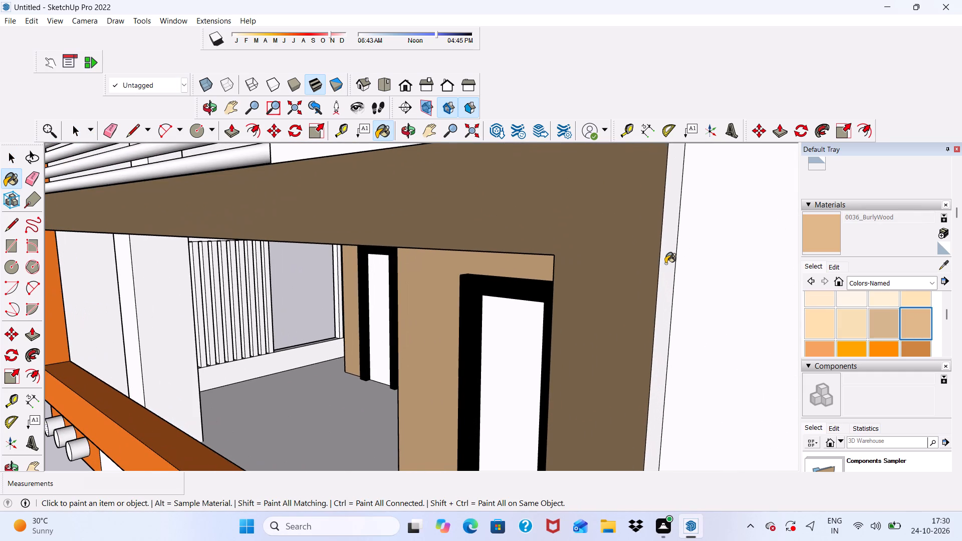
Darken the BurlyWood material on the surround's side edge by lowering its colour brightness, towards the brown of the front face.
{"action": "left_click", "coordinate": [833, 269]}
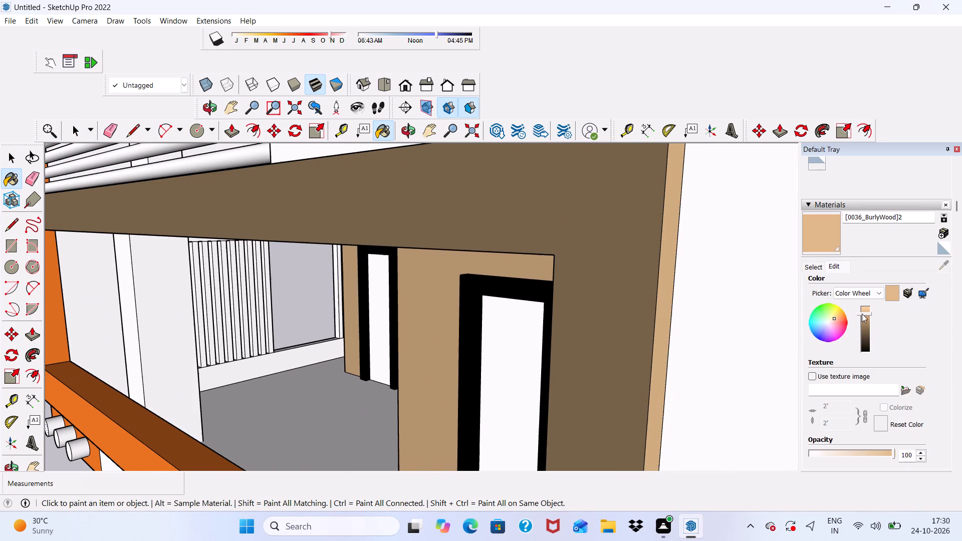
{"action": "left_click_drag", "start_coordinate": [862, 313], "coordinate": [864, 321]}
{"action": "scroll", "coordinate": [745, 306], "scroll_direction": "down", "scroll_amount": 10}
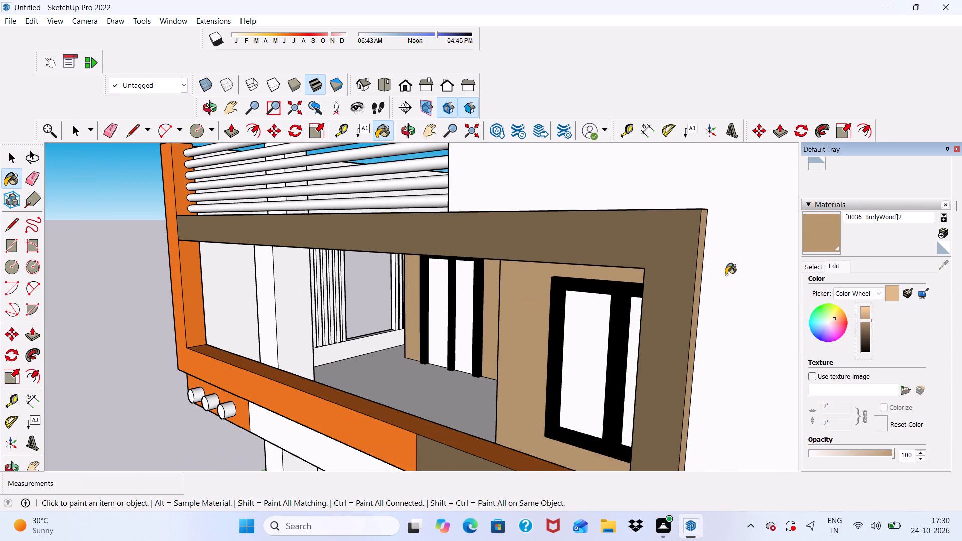
{"action": "key", "text": "space"}
{"action": "scroll", "coordinate": [634, 256], "scroll_direction": "down", "scroll_amount": 4}
{"action": "key", "text": "space"}
{"action": "scroll", "coordinate": [631, 252], "scroll_direction": "up", "scroll_amount": 1}
{"action": "scroll", "coordinate": [597, 258], "scroll_direction": "down", "scroll_amount": 6}
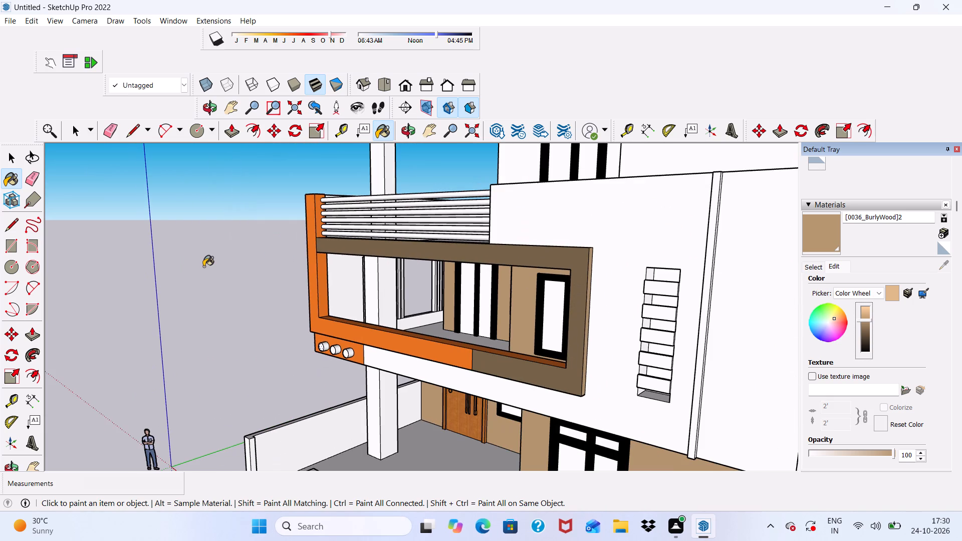
{"action": "left_click", "coordinate": [211, 267]}
{"action": "key", "text": "space"}
Examine the balcony surround and the whole front facade from the front and the side.
{"action": "scroll", "coordinate": [218, 273], "scroll_direction": "down", "scroll_amount": 4}
{"action": "middle_click_drag", "start_coordinate": [250, 277], "coordinate": [458, 288]}
{"action": "scroll", "coordinate": [458, 344], "scroll_direction": "up", "scroll_amount": 4}
{"action": "scroll", "coordinate": [572, 272], "scroll_direction": "up", "scroll_amount": 4}
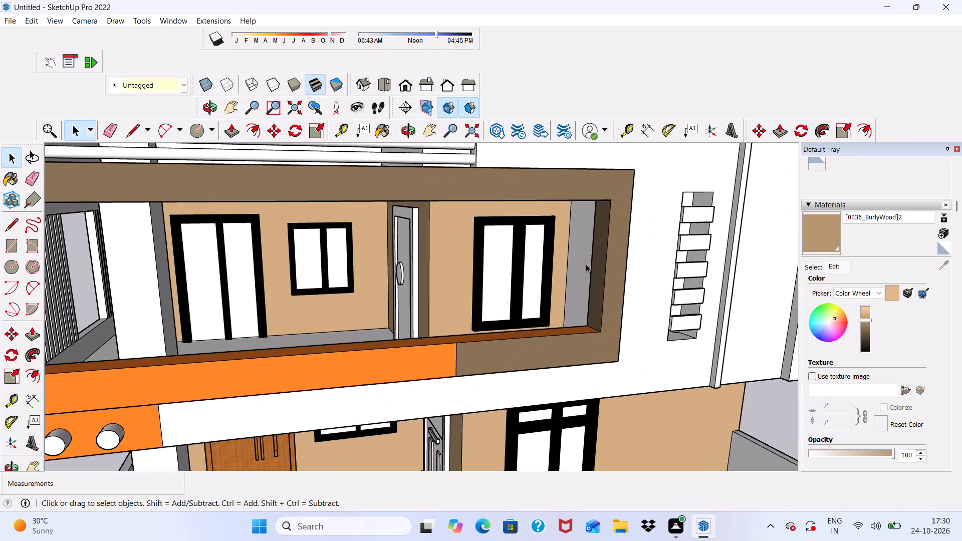
{"action": "scroll", "coordinate": [565, 275], "scroll_direction": "down", "scroll_amount": 5}
{"action": "middle_click_drag", "start_coordinate": [551, 286], "coordinate": [457, 246]}
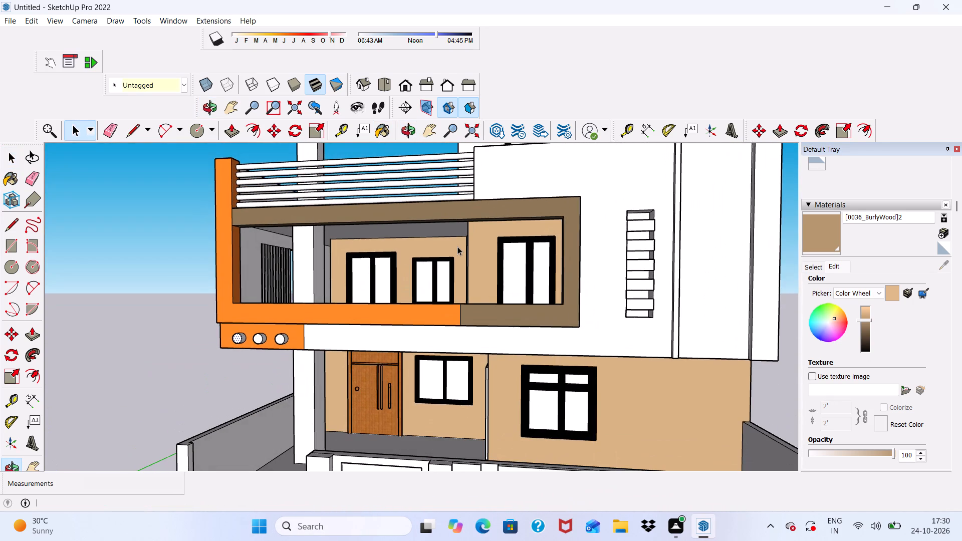
{"action": "scroll", "coordinate": [457, 246], "scroll_direction": "up", "scroll_amount": 1}
{"action": "scroll", "coordinate": [442, 241], "scroll_direction": "down", "scroll_amount": 3}
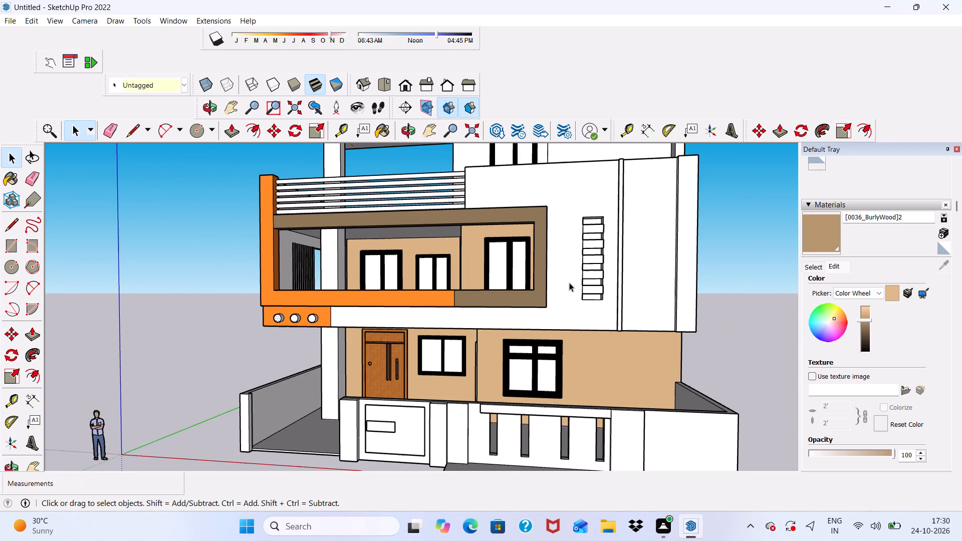
Paint the end strip of the white upper-floor front wall, farthest from the balcony, with chocolate orange from the Colors-Named collection.
{"action": "left_click", "coordinate": [820, 266]}
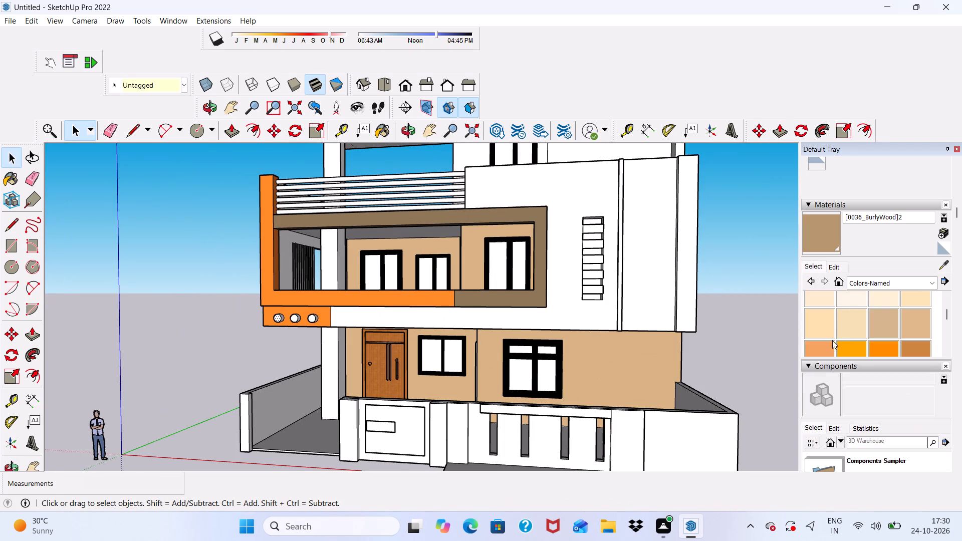
{"action": "scroll", "coordinate": [832, 339], "scroll_direction": "down", "scroll_amount": 2}
{"action": "scroll", "coordinate": [823, 323], "scroll_direction": "up", "scroll_amount": 1}
{"action": "left_click", "coordinate": [820, 322]}
{"action": "scroll", "coordinate": [679, 252], "scroll_direction": "up", "scroll_amount": 7}
{"action": "left_click", "coordinate": [685, 198]}
{"action": "scroll", "coordinate": [684, 212], "scroll_direction": "down", "scroll_amount": 2}
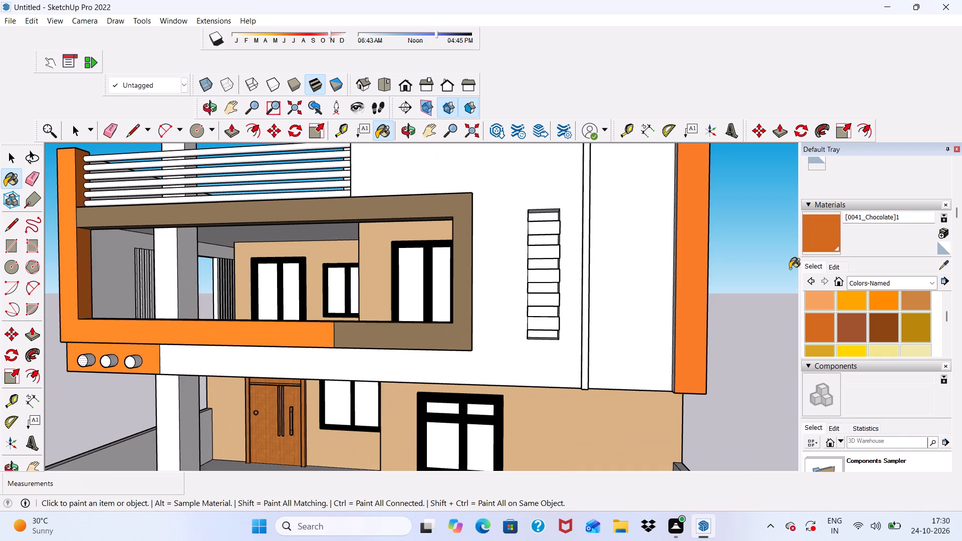
Brighten the [0041_Chocolate]1 material to a lighter orange by raising its colour brightness.
{"action": "left_click", "coordinate": [832, 266]}
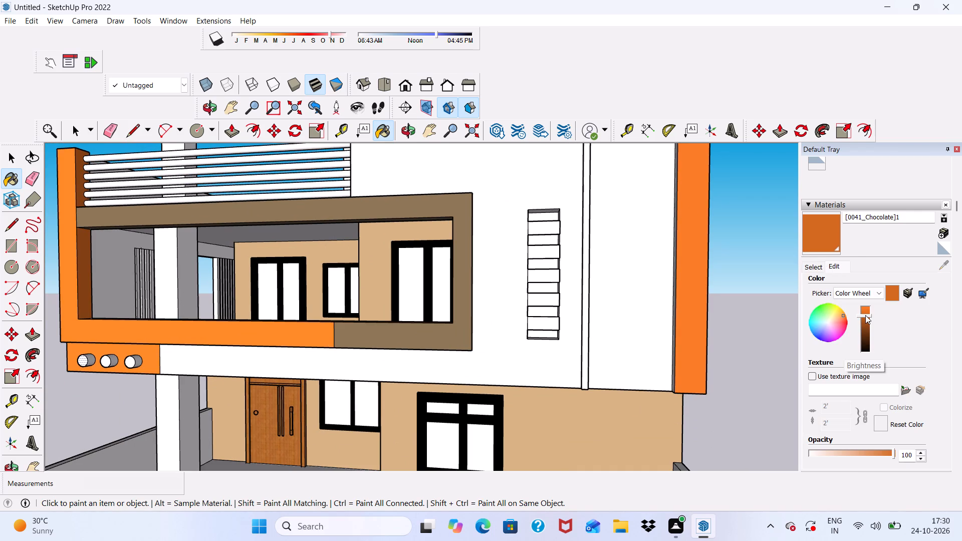
{"action": "left_click", "coordinate": [866, 315]}
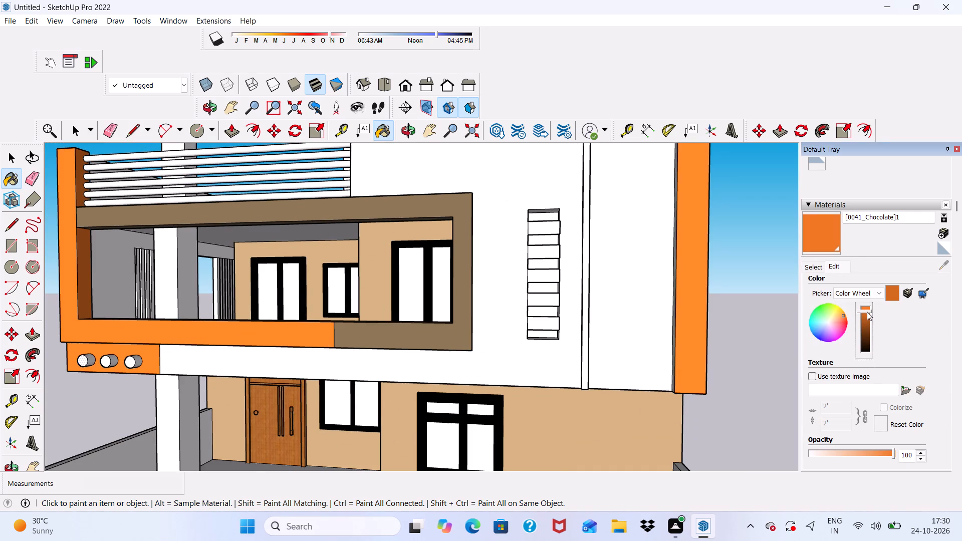
Paint the inner side and top faces of the upper-floor wall's orange end strip with [0041_Chocolate]1.
{"action": "scroll", "coordinate": [635, 296], "scroll_direction": "down", "scroll_amount": 1}
{"action": "middle_click_drag", "start_coordinate": [635, 296], "coordinate": [721, 308]}
{"action": "scroll", "coordinate": [648, 297], "scroll_direction": "up", "scroll_amount": 14}
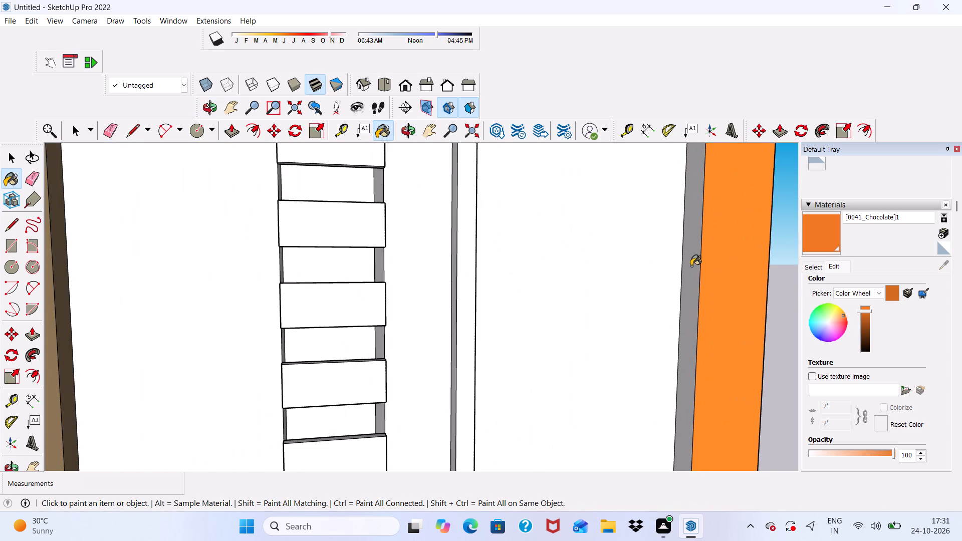
{"action": "left_click", "coordinate": [691, 266]}
{"action": "scroll", "coordinate": [674, 278], "scroll_direction": "down", "scroll_amount": 5}
{"action": "middle_click_drag", "start_coordinate": [733, 275], "coordinate": [610, 384]}
{"action": "scroll", "coordinate": [596, 321], "scroll_direction": "down", "scroll_amount": 6}
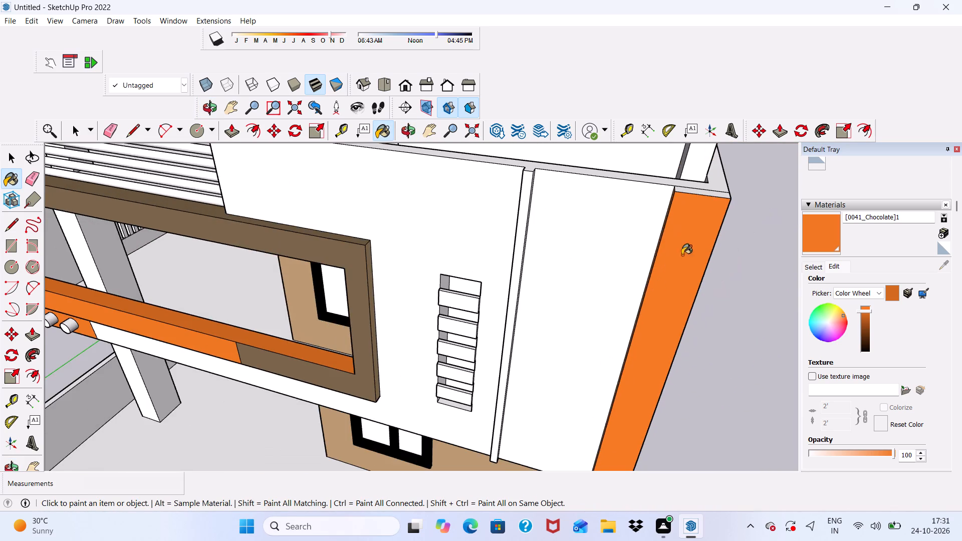
{"action": "scroll", "coordinate": [728, 211], "scroll_direction": "up", "scroll_amount": 8}
{"action": "left_click", "coordinate": [711, 192]}
{"action": "scroll", "coordinate": [711, 214], "scroll_direction": "down", "scroll_amount": 2}
{"action": "middle_click_drag", "start_coordinate": [714, 233], "coordinate": [707, 214]}
{"action": "scroll", "coordinate": [700, 173], "scroll_direction": "up", "scroll_amount": 3}
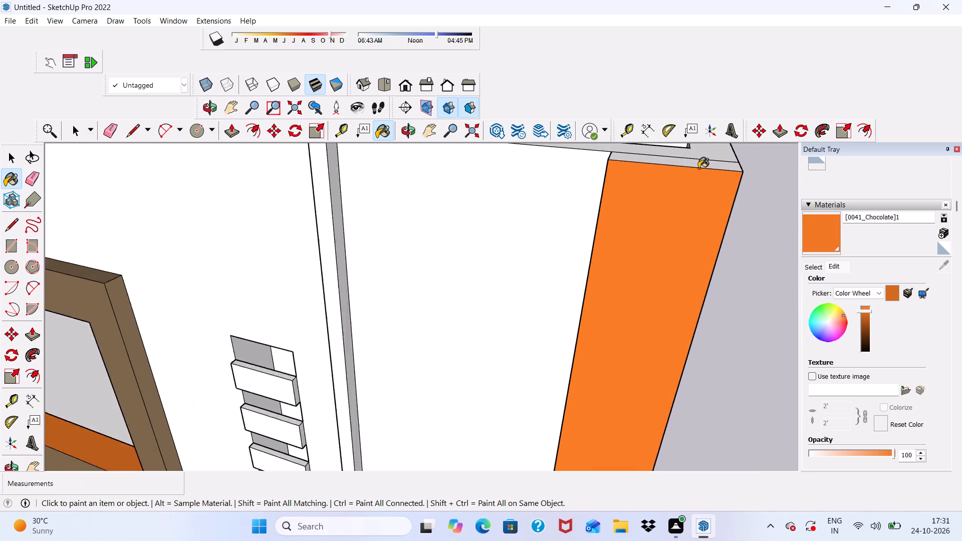
{"action": "scroll", "coordinate": [698, 168], "scroll_direction": "up", "scroll_amount": 6}
{"action": "left_click", "coordinate": [699, 159]}
Paint the outer side and underside of the orange end strip with [0041_Chocolate]1.
{"action": "middle_click_drag", "start_coordinate": [722, 235], "coordinate": [570, 197]}
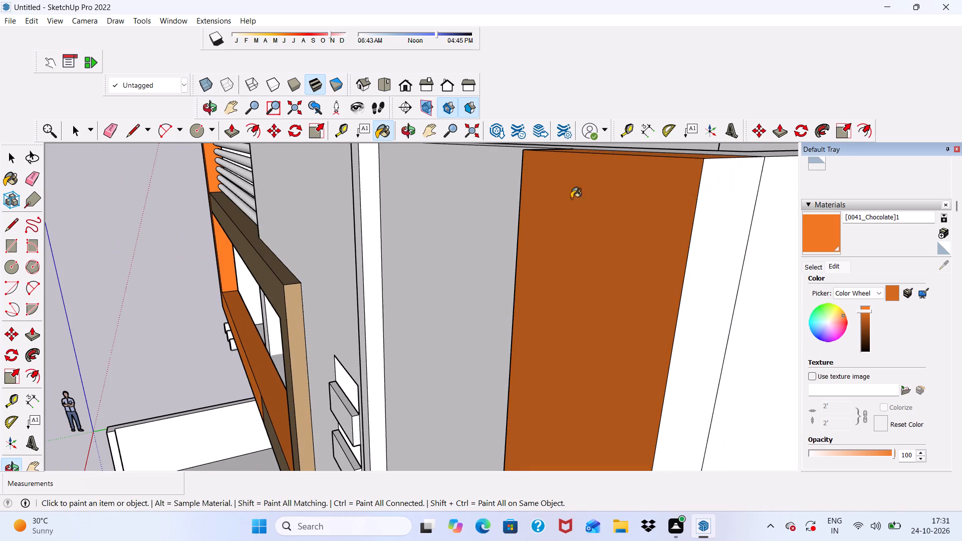
{"action": "left_click", "coordinate": [727, 268]}
{"action": "scroll", "coordinate": [705, 232], "scroll_direction": "down", "scroll_amount": 20}
{"action": "scroll", "coordinate": [705, 232], "scroll_direction": "down", "scroll_amount": 3}
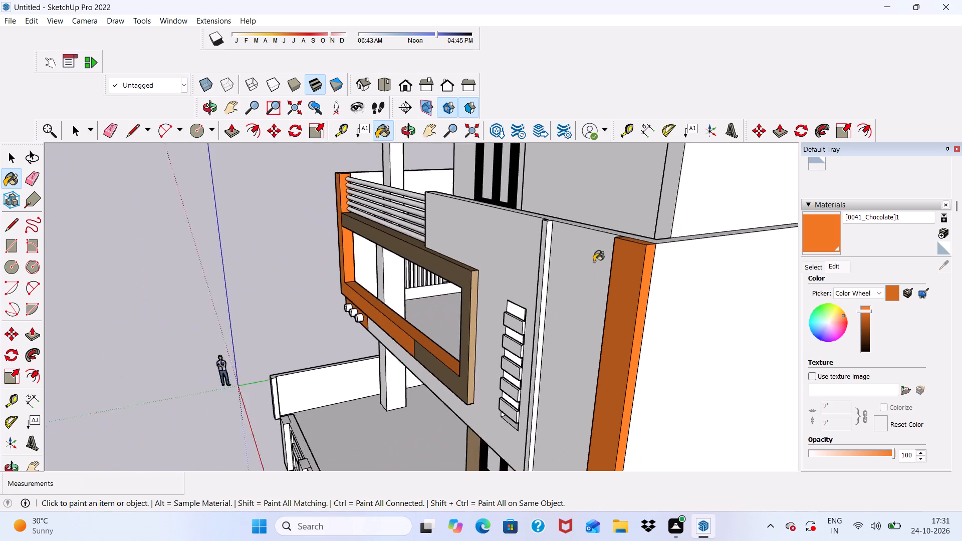
{"action": "scroll", "coordinate": [594, 261], "scroll_direction": "down", "scroll_amount": 1}
{"action": "scroll", "coordinate": [594, 288], "scroll_direction": "up", "scroll_amount": 1}
{"action": "middle_click_drag", "start_coordinate": [594, 288], "coordinate": [725, 150]}
{"action": "scroll", "coordinate": [747, 348], "scroll_direction": "up", "scroll_amount": 18}
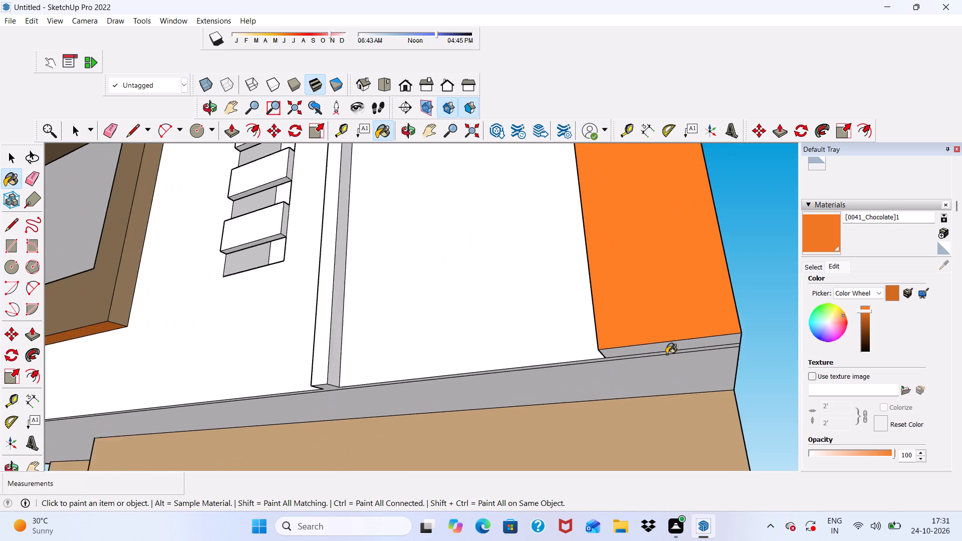
{"action": "scroll", "coordinate": [666, 354], "scroll_direction": "up", "scroll_amount": 3}
{"action": "left_click", "coordinate": [664, 339]}
{"action": "scroll", "coordinate": [664, 339], "scroll_direction": "down", "scroll_amount": 4}
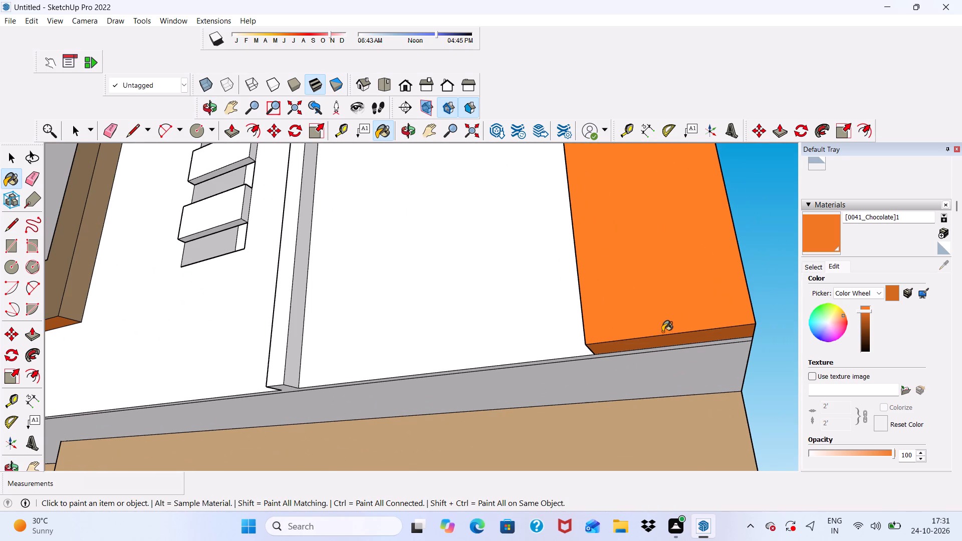
Paint the front of the top slat in the upper-floor wall's slatted recess with 0041_Chocolate from the Colors-Named collection.
{"action": "key", "text": "space"}
{"action": "left_click", "coordinate": [811, 266]}
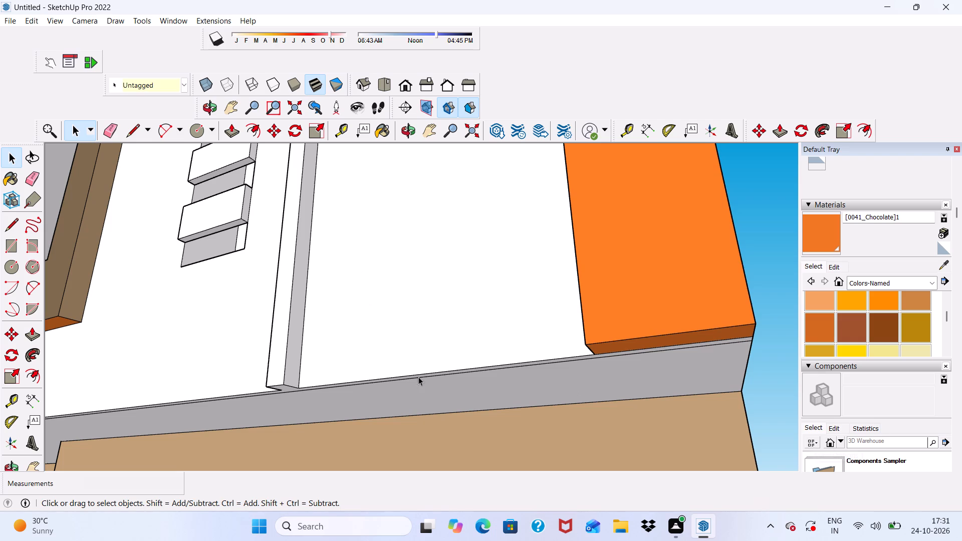
{"action": "scroll", "coordinate": [248, 50], "scroll_direction": "down", "scroll_amount": 1}
{"action": "scroll", "coordinate": [140, 81], "scroll_direction": "down", "scroll_amount": 1}
{"action": "scroll", "coordinate": [262, 149], "scroll_direction": "up", "scroll_amount": 1}
{"action": "scroll", "coordinate": [271, 169], "scroll_direction": "down", "scroll_amount": 16}
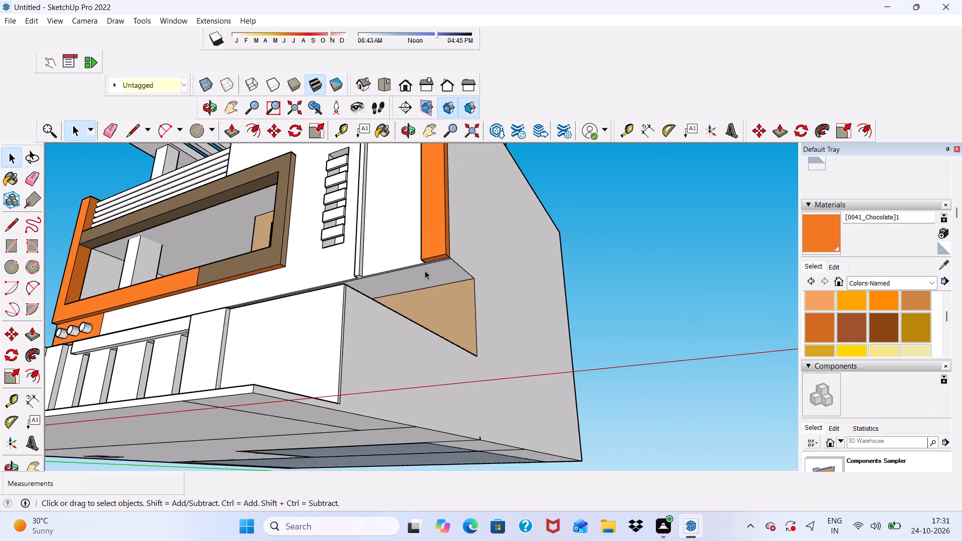
{"action": "scroll", "coordinate": [421, 263], "scroll_direction": "up", "scroll_amount": 1}
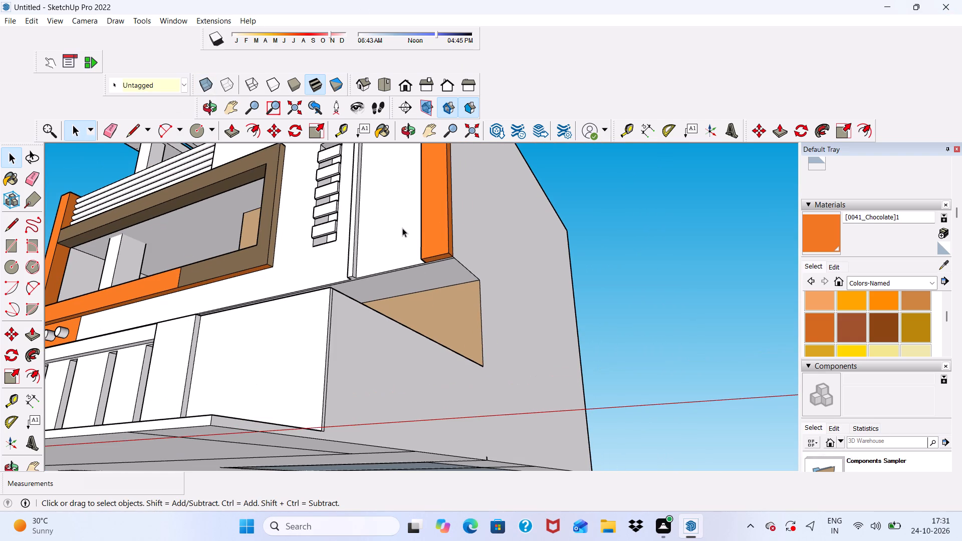
{"action": "scroll", "coordinate": [320, 219], "scroll_direction": "down", "scroll_amount": 3}
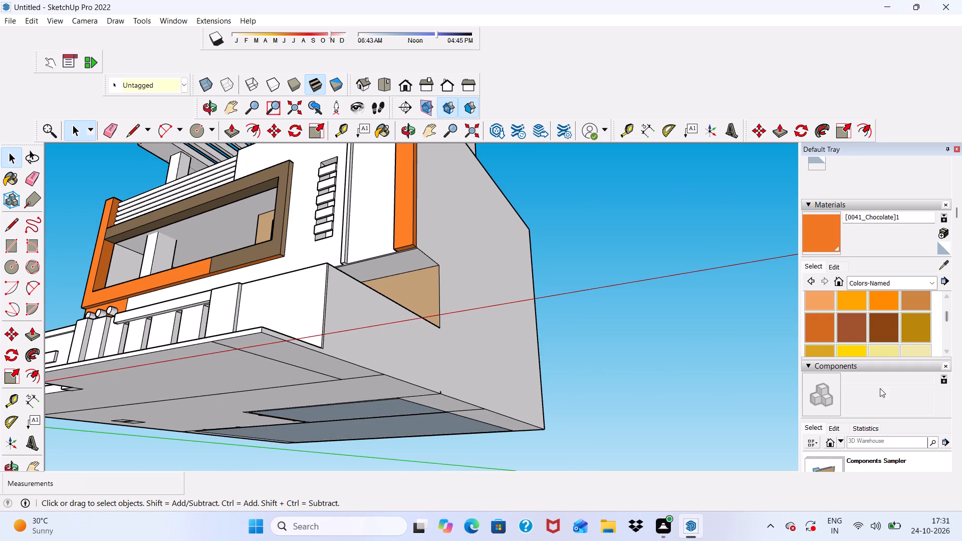
{"action": "left_click", "coordinate": [816, 324]}
{"action": "scroll", "coordinate": [139, 218], "scroll_direction": "down", "scroll_amount": 4}
{"action": "middle_click_drag", "start_coordinate": [179, 228], "coordinate": [327, 271]}
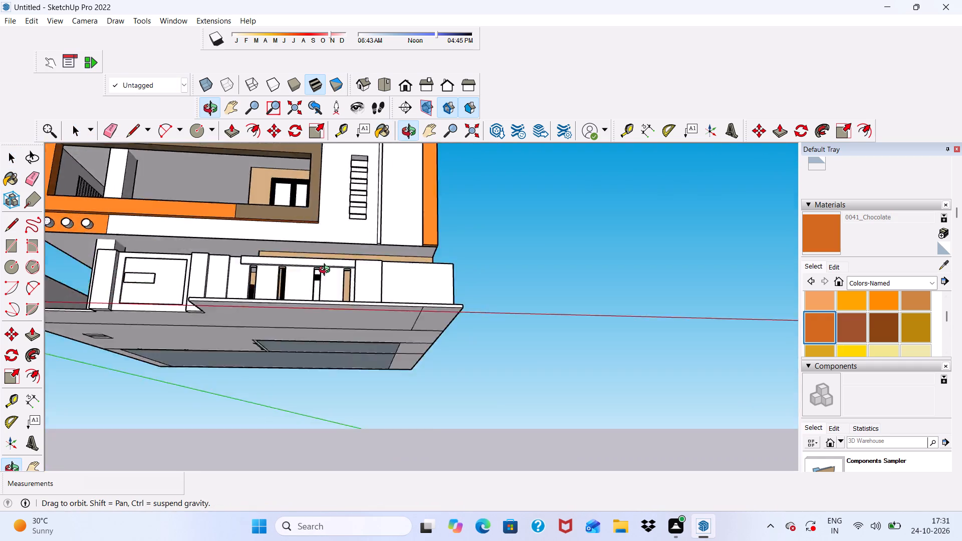
{"action": "middle_click_drag", "start_coordinate": [327, 271], "coordinate": [348, 311]}
{"action": "scroll", "coordinate": [350, 220], "scroll_direction": "up", "scroll_amount": 6}
{"action": "scroll", "coordinate": [443, 221], "scroll_direction": "up", "scroll_amount": 5}
{"action": "scroll", "coordinate": [433, 215], "scroll_direction": "down", "scroll_amount": 4}
{"action": "scroll", "coordinate": [433, 214], "scroll_direction": "up", "scroll_amount": 9}
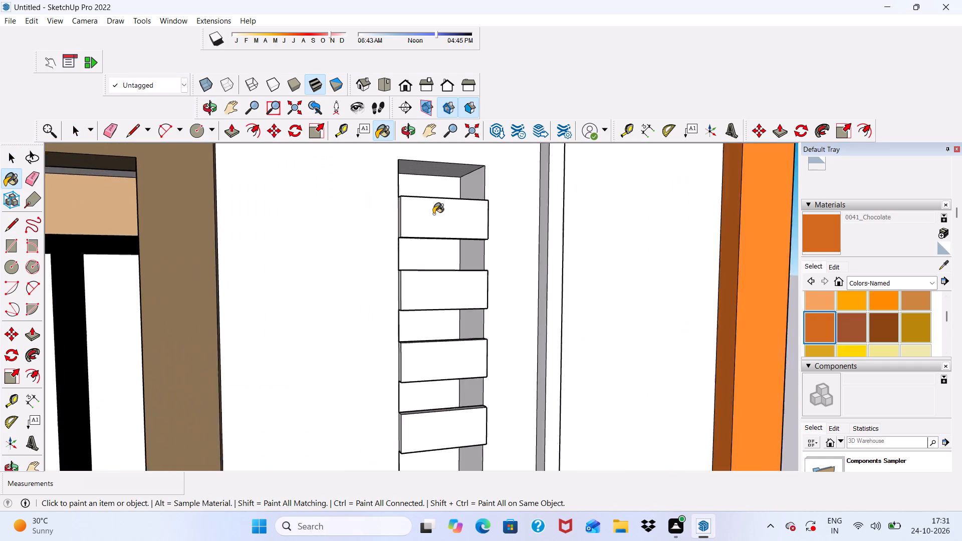
{"action": "scroll", "coordinate": [433, 214], "scroll_direction": "up", "scroll_amount": 2}
{"action": "left_click", "coordinate": [434, 218]}
{"action": "scroll", "coordinate": [432, 218], "scroll_direction": "down", "scroll_amount": 1}
{"action": "middle_click_drag", "start_coordinate": [443, 230], "coordinate": [407, 228]}
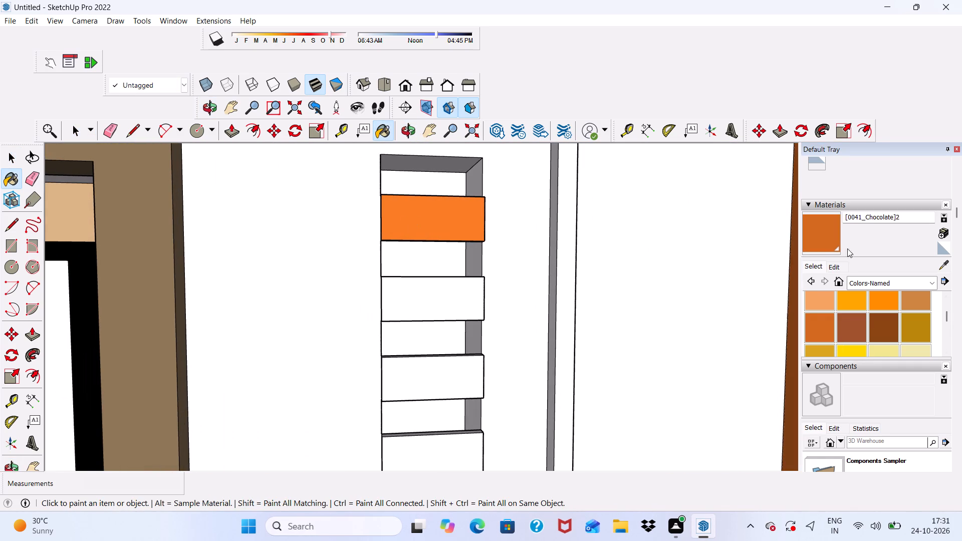
Darken the [0041_Chocolate]2 material slightly by lowering its colour brightness.
{"action": "left_click", "coordinate": [828, 263]}
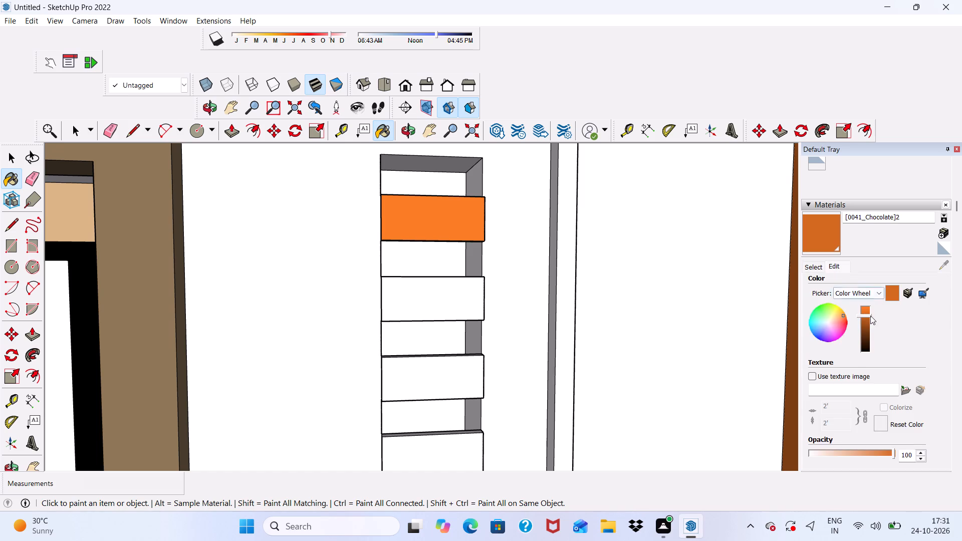
{"action": "scroll", "coordinate": [870, 316], "scroll_direction": "up", "scroll_amount": 1}
{"action": "left_click", "coordinate": [866, 375]}
{"action": "left_click", "coordinate": [868, 378]}
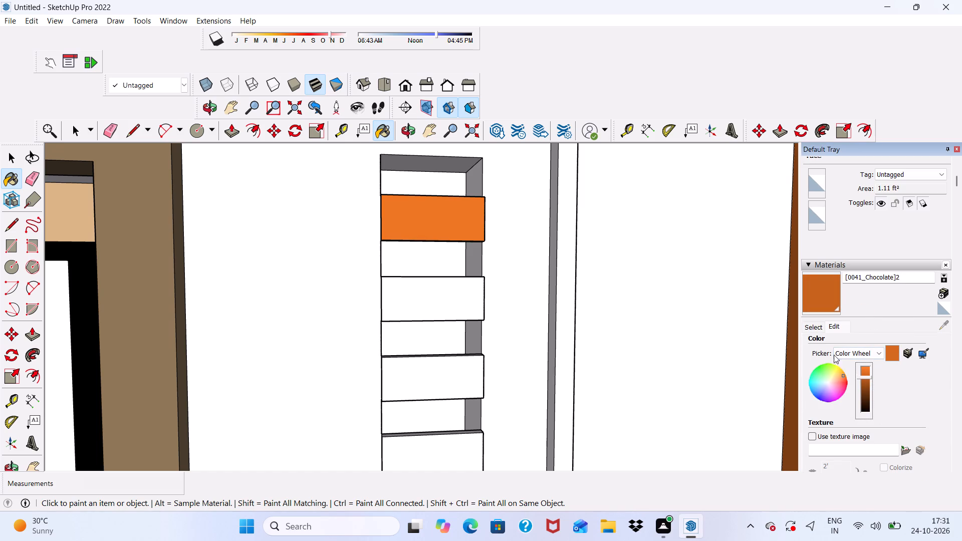
Paint the front faces of the four remaining slats in the recess with [0041_Chocolate]2.
{"action": "scroll", "coordinate": [415, 338], "scroll_direction": "up", "scroll_amount": 4}
{"action": "left_click", "coordinate": [428, 292]}
{"action": "scroll", "coordinate": [420, 288], "scroll_direction": "down", "scroll_amount": 6}
{"action": "middle_click_drag", "start_coordinate": [475, 386], "coordinate": [332, 397]}
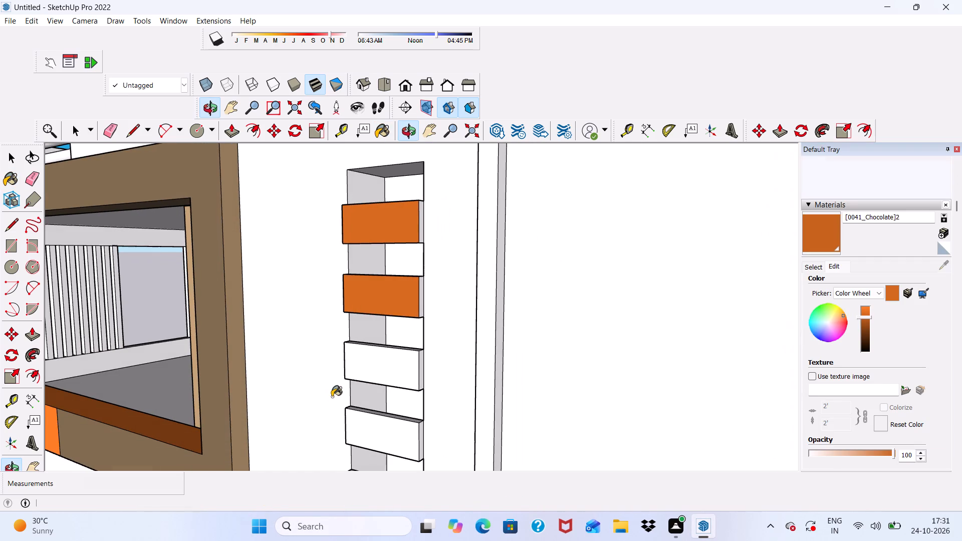
{"action": "scroll", "coordinate": [342, 362], "scroll_direction": "up", "scroll_amount": 5}
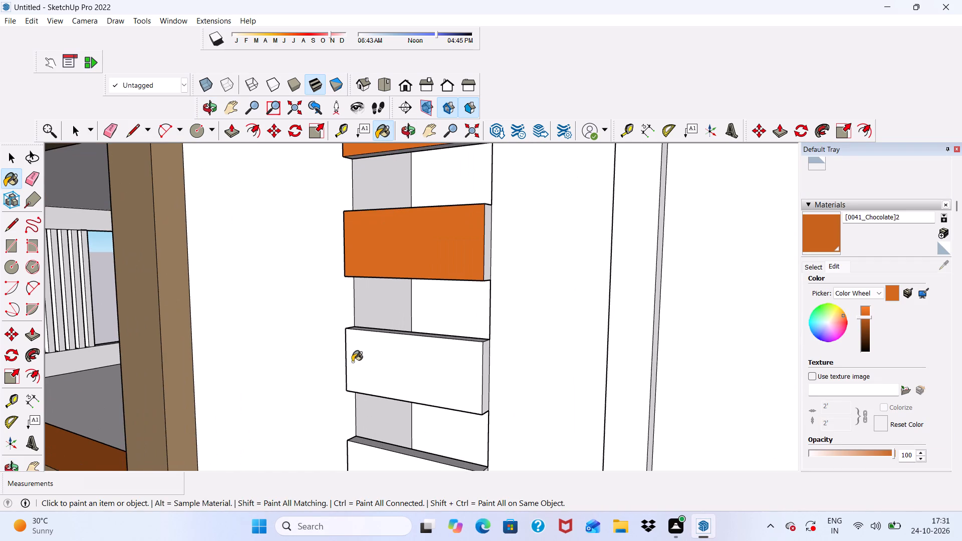
{"action": "left_click", "coordinate": [354, 364]}
{"action": "scroll", "coordinate": [368, 288], "scroll_direction": "down", "scroll_amount": 6}
{"action": "scroll", "coordinate": [463, 411], "scroll_direction": "up", "scroll_amount": 6}
{"action": "left_click", "coordinate": [351, 393]}
{"action": "scroll", "coordinate": [352, 301], "scroll_direction": "down", "scroll_amount": 6}
{"action": "scroll", "coordinate": [372, 448], "scroll_direction": "up", "scroll_amount": 6}
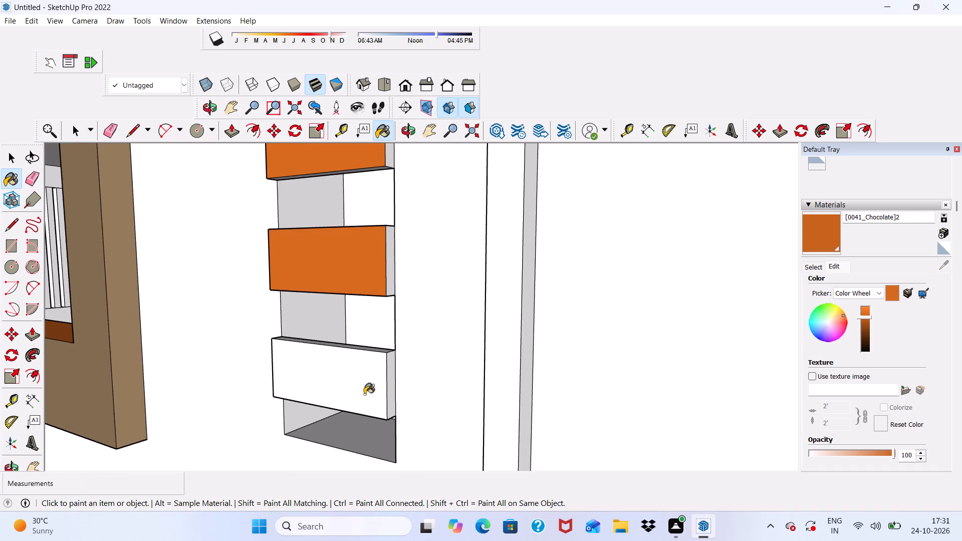
{"action": "left_click", "coordinate": [350, 387]}
Paint the lowest slat's top, underside and both end faces with [0041_Chocolate]2.
{"action": "scroll", "coordinate": [378, 372], "scroll_direction": "up", "scroll_amount": 9}
{"action": "left_click", "coordinate": [399, 362]}
{"action": "scroll", "coordinate": [391, 321], "scroll_direction": "up", "scroll_amount": 4}
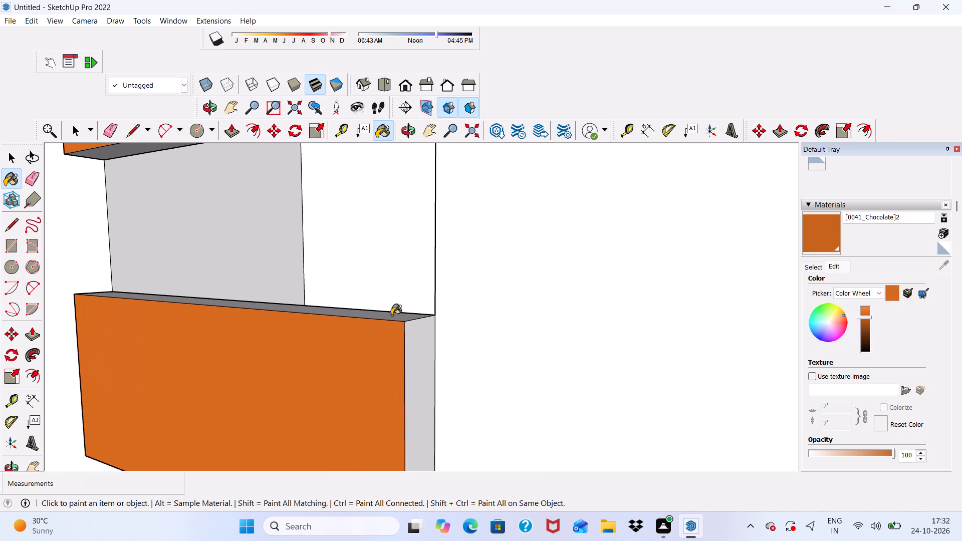
{"action": "left_click", "coordinate": [392, 315]}
{"action": "left_click", "coordinate": [417, 357]}
{"action": "scroll", "coordinate": [408, 294], "scroll_direction": "down", "scroll_amount": 11}
{"action": "middle_click_drag", "start_coordinate": [398, 367], "coordinate": [434, 234]}
{"action": "scroll", "coordinate": [399, 304], "scroll_direction": "up", "scroll_amount": 7}
{"action": "left_click", "coordinate": [357, 331]}
{"action": "scroll", "coordinate": [358, 331], "scroll_direction": "down", "scroll_amount": 2}
{"action": "middle_click_drag", "start_coordinate": [358, 333], "coordinate": [607, 426]}
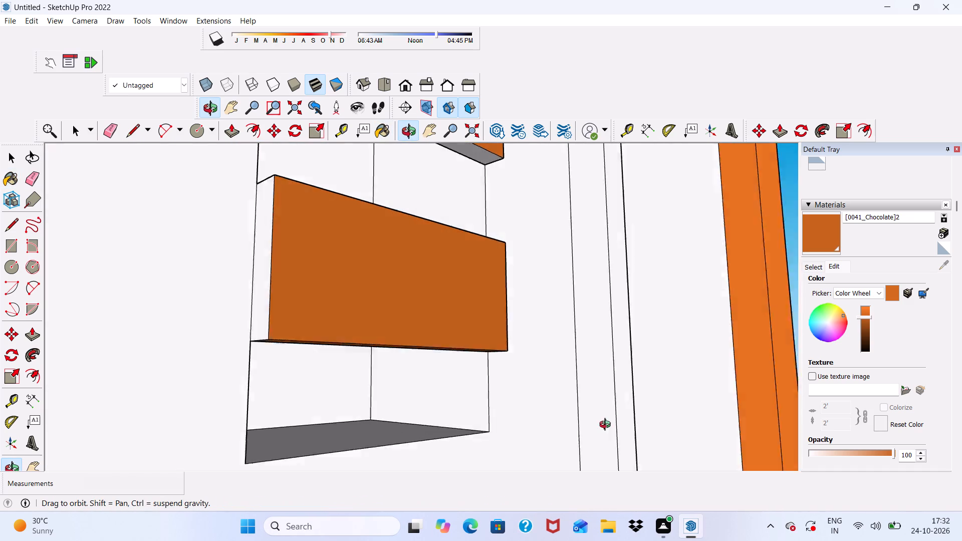
{"action": "middle_click_drag", "start_coordinate": [607, 426], "coordinate": [611, 435]}
{"action": "scroll", "coordinate": [230, 243], "scroll_direction": "up", "scroll_amount": 2}
{"action": "left_click", "coordinate": [279, 233]}
Paint both ends, the underside and the top of the second slat from the bottom with [0041_Chocolate]2.
{"action": "scroll", "coordinate": [272, 268], "scroll_direction": "down", "scroll_amount": 10}
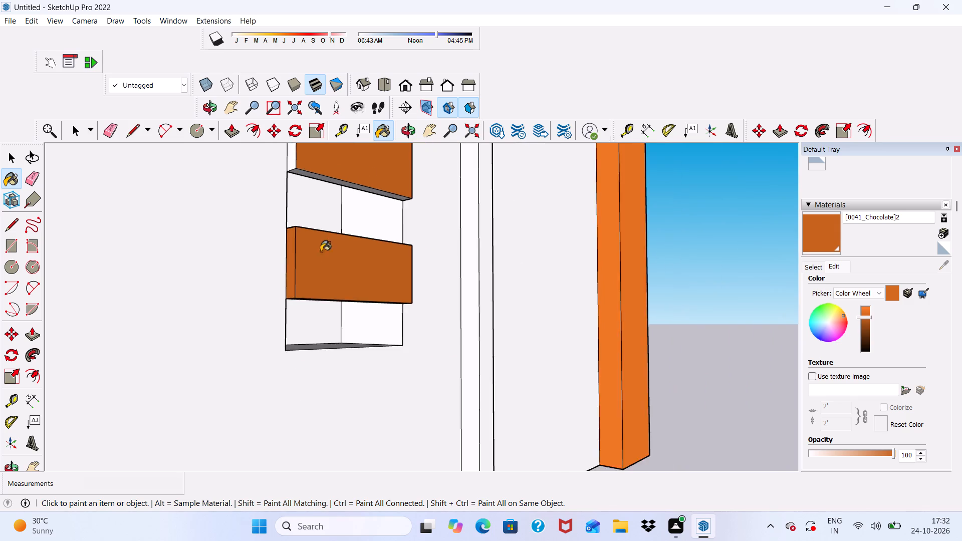
{"action": "scroll", "coordinate": [294, 187], "scroll_direction": "up", "scroll_amount": 13}
{"action": "left_click", "coordinate": [287, 149]}
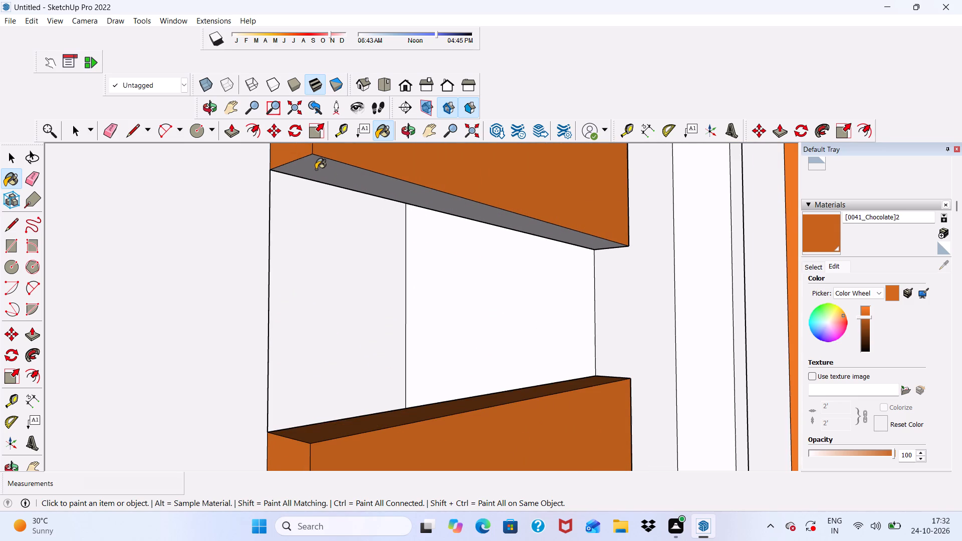
{"action": "left_click", "coordinate": [316, 169]}
{"action": "scroll", "coordinate": [286, 193], "scroll_direction": "down", "scroll_amount": 8}
{"action": "middle_click_drag", "start_coordinate": [468, 260], "coordinate": [157, 381]}
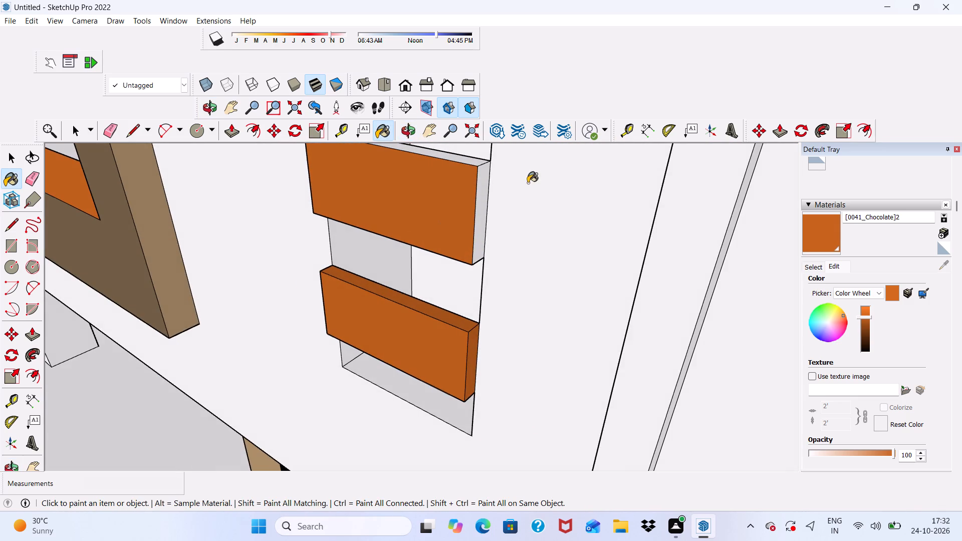
{"action": "scroll", "coordinate": [491, 191], "scroll_direction": "up", "scroll_amount": 5}
{"action": "left_click", "coordinate": [483, 197]}
{"action": "scroll", "coordinate": [478, 212], "scroll_direction": "down", "scroll_amount": 4}
{"action": "middle_click_drag", "start_coordinate": [502, 266], "coordinate": [520, 321]}
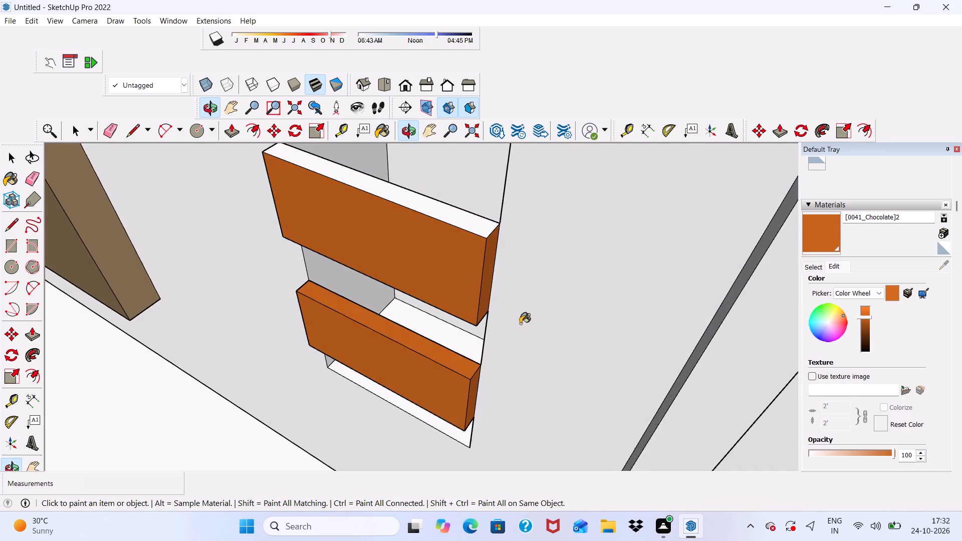
{"action": "scroll", "coordinate": [430, 242], "scroll_direction": "up", "scroll_amount": 4}
{"action": "left_click", "coordinate": [394, 181]}
{"action": "scroll", "coordinate": [393, 186], "scroll_direction": "down", "scroll_amount": 17}
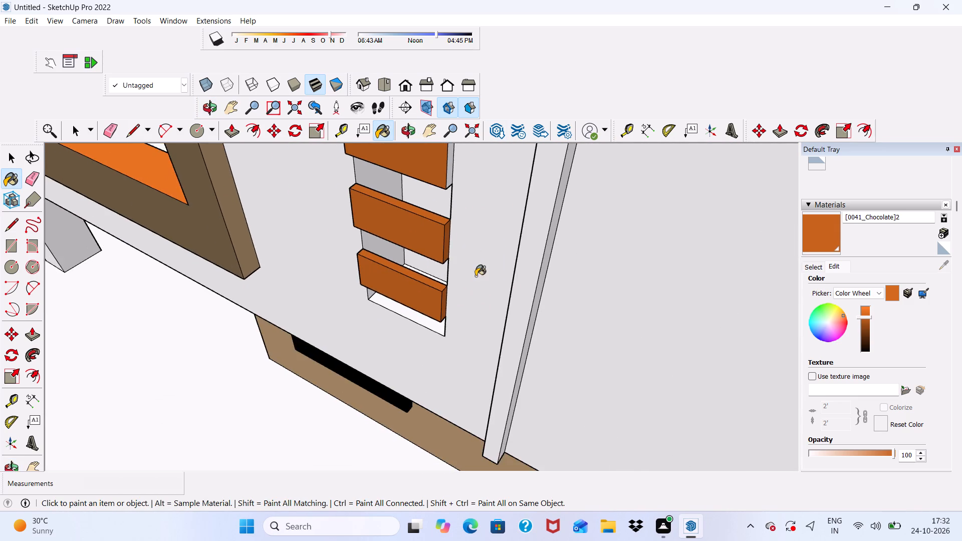
Paint the middle slat's top, both ends and underside with [0041_Chocolate]2.
{"action": "scroll", "coordinate": [431, 251], "scroll_direction": "up", "scroll_amount": 2}
{"action": "scroll", "coordinate": [431, 261], "scroll_direction": "down", "scroll_amount": 8}
{"action": "scroll", "coordinate": [439, 269], "scroll_direction": "up", "scroll_amount": 19}
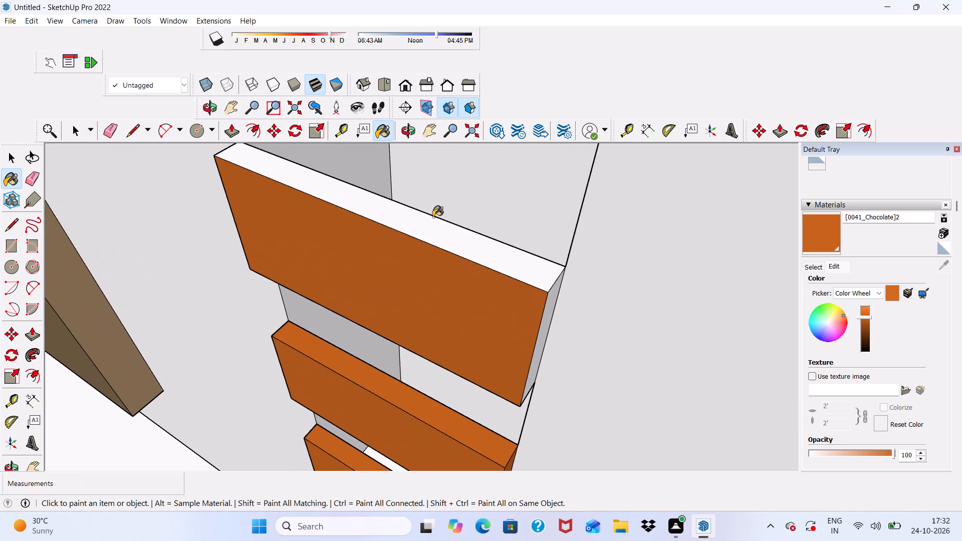
{"action": "left_click", "coordinate": [424, 223]}
{"action": "left_click", "coordinate": [554, 296]}
{"action": "scroll", "coordinate": [526, 290], "scroll_direction": "down", "scroll_amount": 1}
{"action": "middle_click_drag", "start_coordinate": [511, 299], "coordinate": [629, 231]}
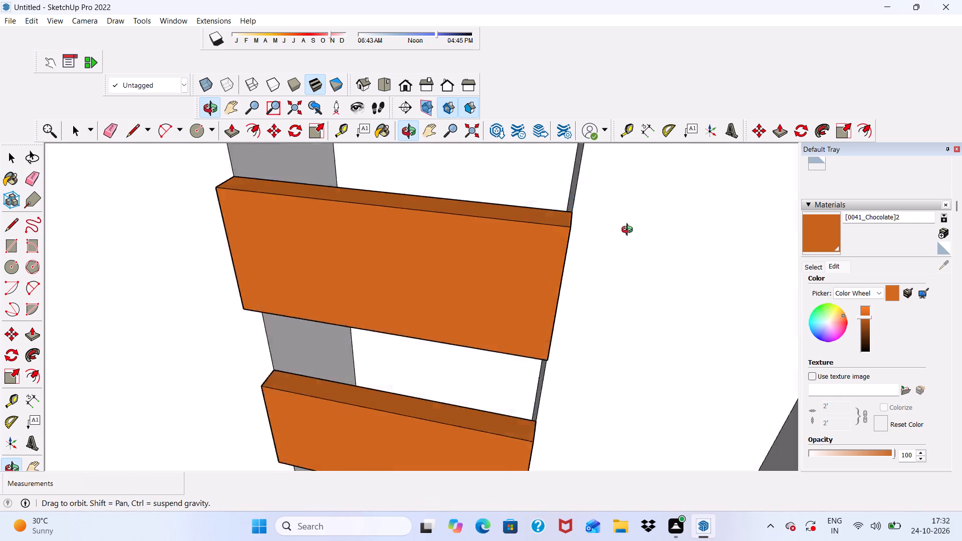
{"action": "middle_click_drag", "start_coordinate": [629, 231], "coordinate": [752, 205]}
{"action": "scroll", "coordinate": [206, 259], "scroll_direction": "up", "scroll_amount": 3}
{"action": "left_click", "coordinate": [244, 247]}
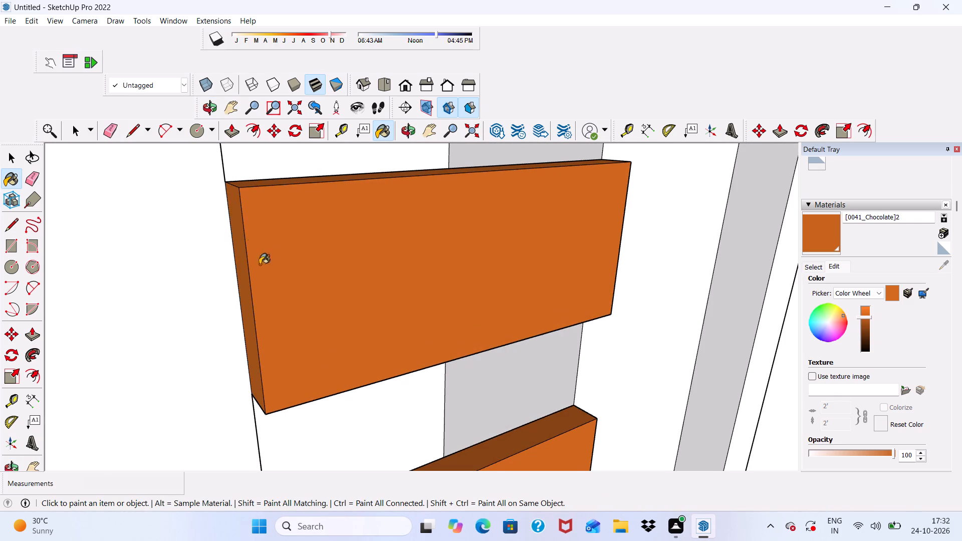
{"action": "middle_click_drag", "start_coordinate": [287, 296], "coordinate": [247, 117]}
{"action": "left_click", "coordinate": [279, 308]}
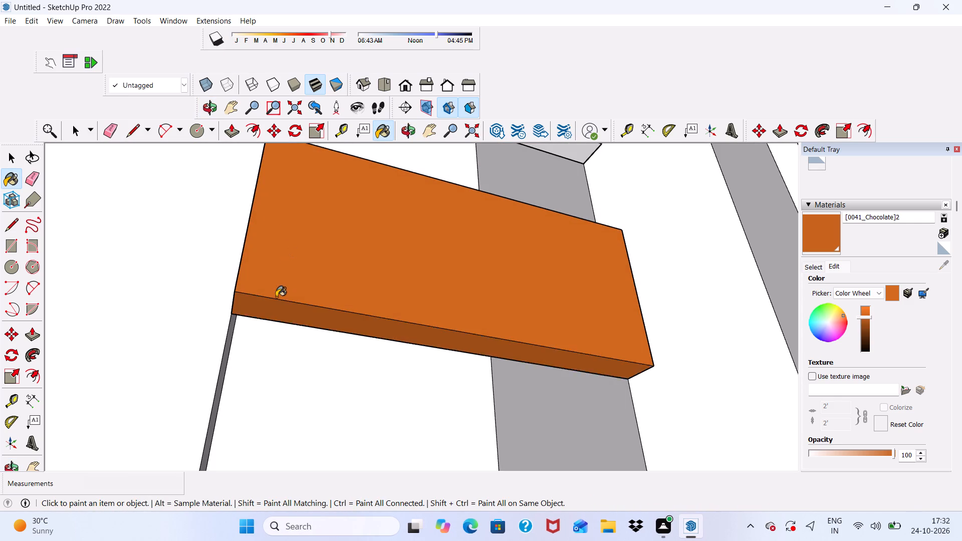
Paint the underside, both ends and top of the second slat from the top with [0041_Chocolate]2.
{"action": "scroll", "coordinate": [254, 315], "scroll_direction": "down", "scroll_amount": 12}
{"action": "scroll", "coordinate": [307, 215], "scroll_direction": "up", "scroll_amount": 5}
{"action": "scroll", "coordinate": [306, 215], "scroll_direction": "down", "scroll_amount": 3}
{"action": "scroll", "coordinate": [325, 259], "scroll_direction": "up", "scroll_amount": 9}
{"action": "left_click", "coordinate": [320, 209]}
{"action": "scroll", "coordinate": [320, 210], "scroll_direction": "down", "scroll_amount": 3}
{"action": "middle_click_drag", "start_coordinate": [323, 223], "coordinate": [505, 303]}
{"action": "scroll", "coordinate": [409, 221], "scroll_direction": "up", "scroll_amount": 3}
{"action": "left_click", "coordinate": [392, 165]}
{"action": "scroll", "coordinate": [359, 174], "scroll_direction": "down", "scroll_amount": 9}
{"action": "middle_click_drag", "start_coordinate": [329, 252], "coordinate": [329, 254]}
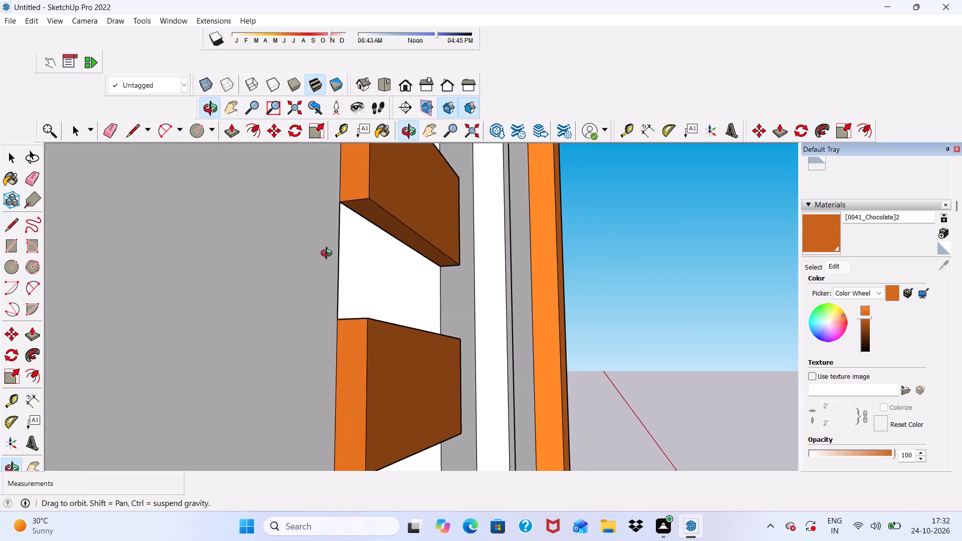
{"action": "middle_click_drag", "start_coordinate": [329, 254], "coordinate": [20, 315]}
{"action": "scroll", "coordinate": [404, 210], "scroll_direction": "up", "scroll_amount": 9}
{"action": "middle_click_drag", "start_coordinate": [531, 211], "coordinate": [432, 240]}
{"action": "scroll", "coordinate": [574, 203], "scroll_direction": "up", "scroll_amount": 3}
{"action": "left_click", "coordinate": [544, 199]}
{"action": "scroll", "coordinate": [521, 237], "scroll_direction": "down", "scroll_amount": 16}
{"action": "middle_click_drag", "start_coordinate": [478, 219], "coordinate": [479, 225]}
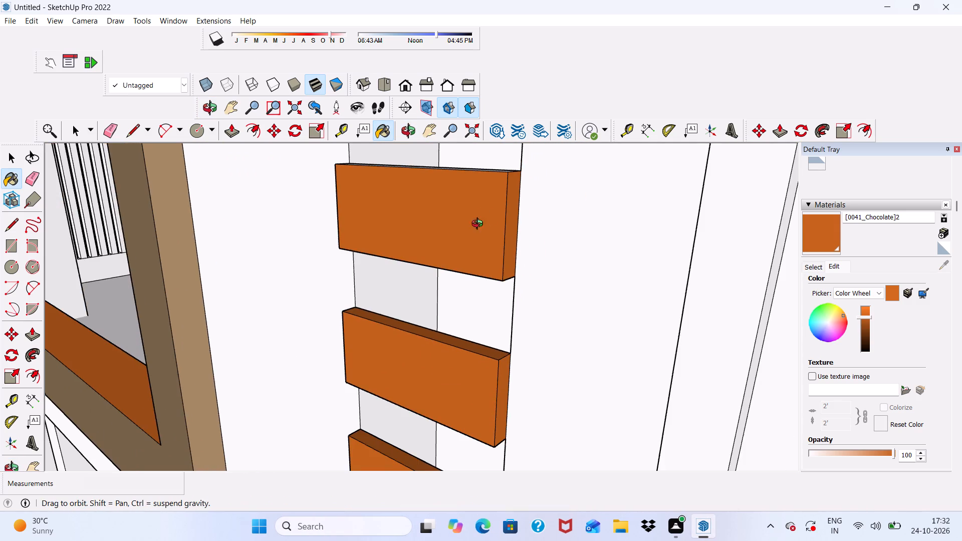
{"action": "middle_click_drag", "start_coordinate": [479, 225], "coordinate": [490, 313]}
{"action": "scroll", "coordinate": [463, 215], "scroll_direction": "up", "scroll_amount": 4}
{"action": "left_click", "coordinate": [458, 200]}
{"action": "scroll", "coordinate": [394, 218], "scroll_direction": "down", "scroll_amount": 10}
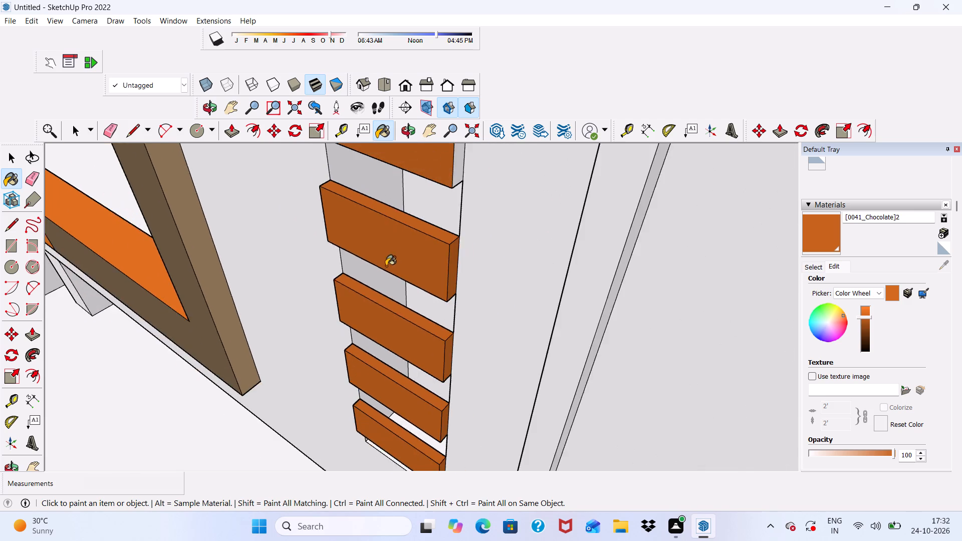
Paint the top, both ends and the underside of the uppermost slat with [0041_Chocolate]2.
{"action": "scroll", "coordinate": [386, 266], "scroll_direction": "down", "scroll_amount": 5}
{"action": "scroll", "coordinate": [376, 178], "scroll_direction": "up", "scroll_amount": 5}
{"action": "scroll", "coordinate": [377, 172], "scroll_direction": "down", "scroll_amount": 2}
{"action": "scroll", "coordinate": [378, 172], "scroll_direction": "up", "scroll_amount": 3}
{"action": "left_click", "coordinate": [378, 172]}
{"action": "scroll", "coordinate": [472, 217], "scroll_direction": "up", "scroll_amount": 5}
{"action": "scroll", "coordinate": [464, 217], "scroll_direction": "down", "scroll_amount": 1}
{"action": "scroll", "coordinate": [451, 218], "scroll_direction": "up", "scroll_amount": 1}
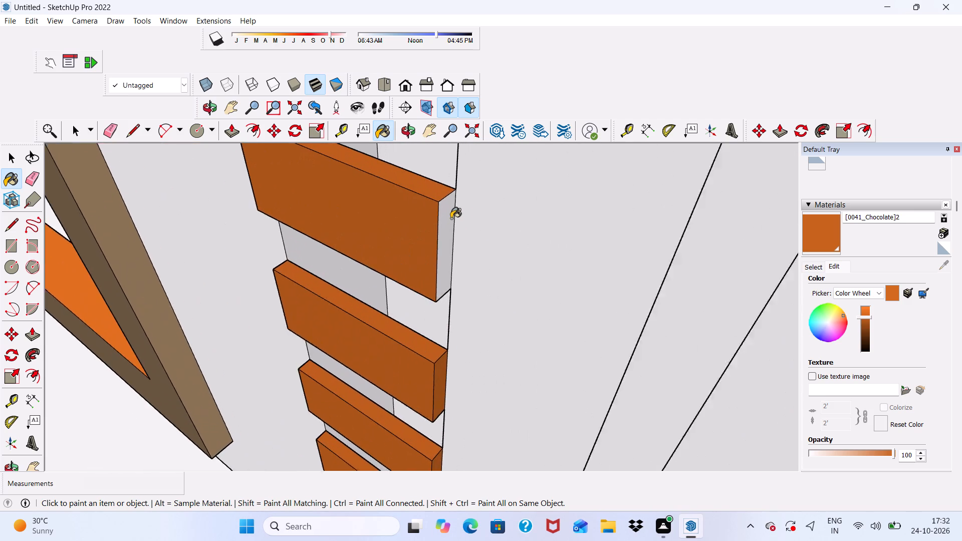
{"action": "scroll", "coordinate": [451, 218], "scroll_direction": "up", "scroll_amount": 3}
{"action": "left_click", "coordinate": [451, 218]}
{"action": "scroll", "coordinate": [434, 232], "scroll_direction": "down", "scroll_amount": 1}
{"action": "middle_click_drag", "start_coordinate": [435, 235], "coordinate": [812, 185]}
{"action": "scroll", "coordinate": [810, 183], "scroll_direction": "down", "scroll_amount": 1}
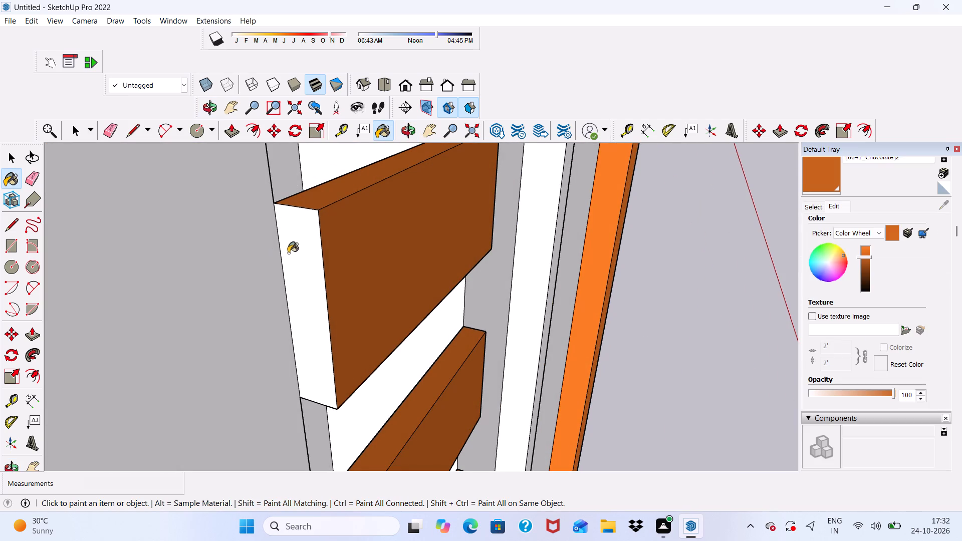
{"action": "left_click", "coordinate": [291, 251]}
{"action": "scroll", "coordinate": [281, 254], "scroll_direction": "down", "scroll_amount": 15}
{"action": "middle_click_drag", "start_coordinate": [442, 277], "coordinate": [225, 172]}
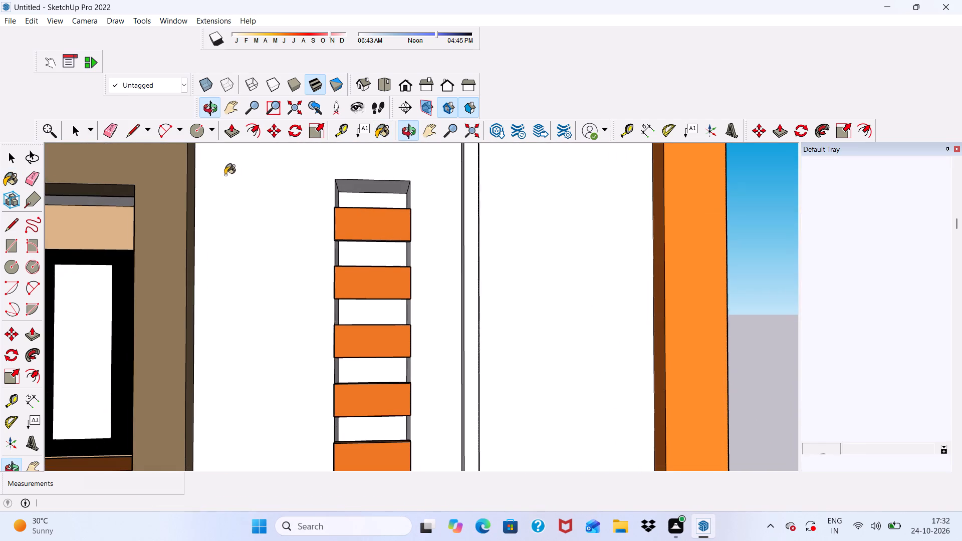
{"action": "middle_click_drag", "start_coordinate": [329, 216], "coordinate": [294, 161]}
{"action": "scroll", "coordinate": [317, 210], "scroll_direction": "up", "scroll_amount": 12}
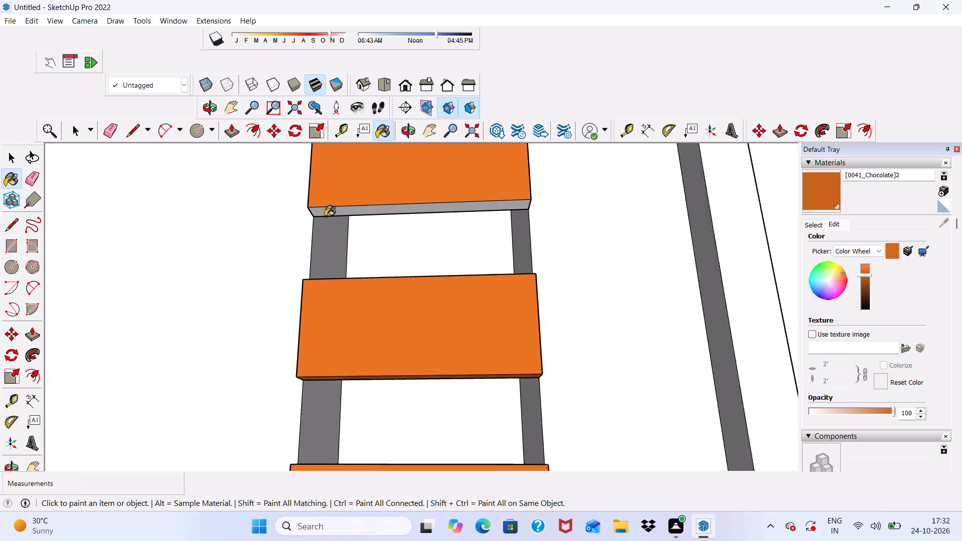
{"action": "scroll", "coordinate": [325, 216], "scroll_direction": "up", "scroll_amount": 3}
{"action": "left_click", "coordinate": [325, 210]}
{"action": "key", "text": "space"}
{"action": "scroll", "coordinate": [359, 182], "scroll_direction": "down", "scroll_amount": 3}
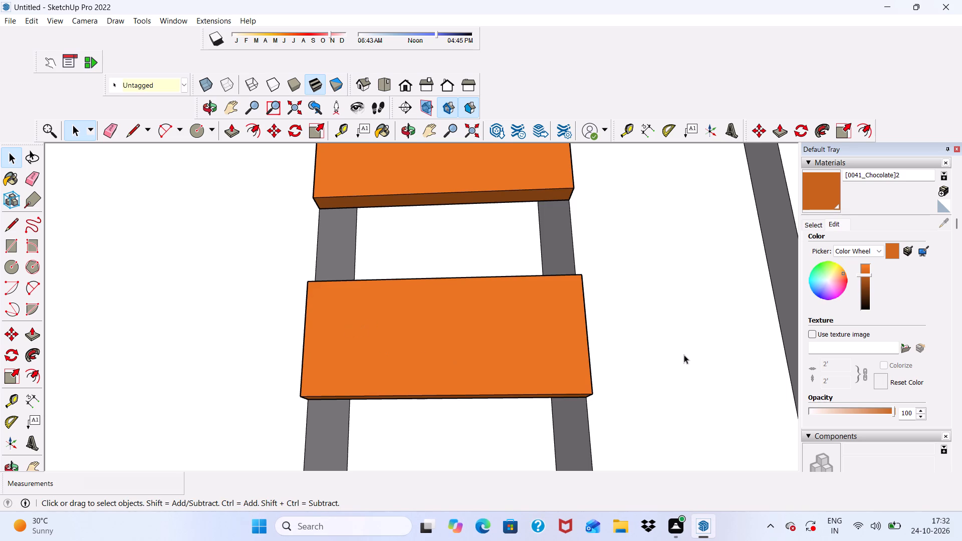
Paint the back face of the recess behind the slats with [0036_BurlyWood]3.
{"action": "left_click", "coordinate": [812, 224]}
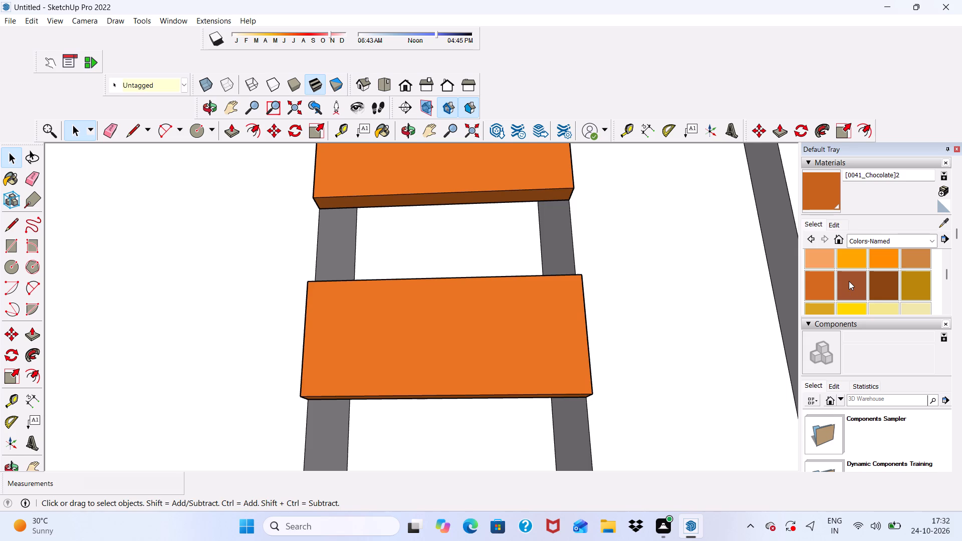
{"action": "scroll", "coordinate": [855, 273], "scroll_direction": "up", "scroll_amount": 1}
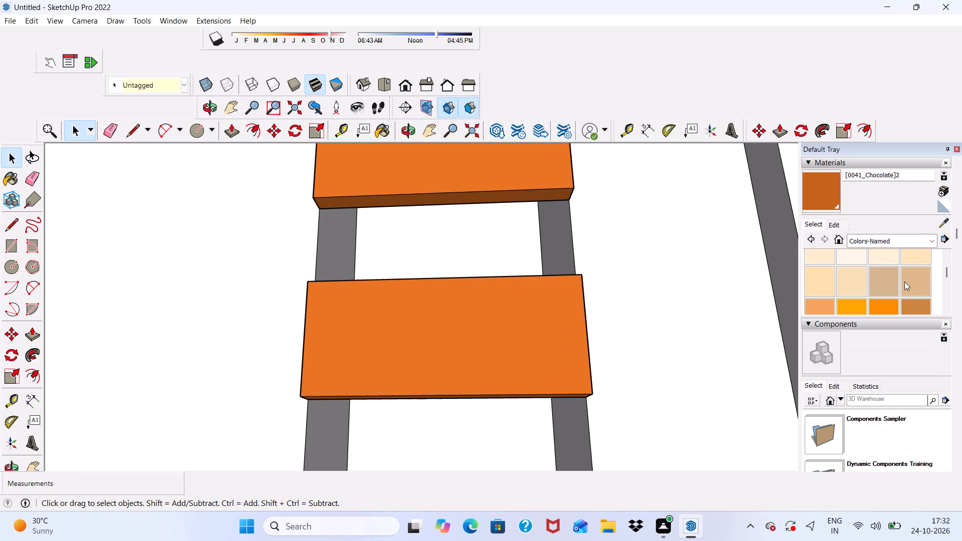
{"action": "left_click", "coordinate": [912, 280]}
{"action": "scroll", "coordinate": [513, 250], "scroll_direction": "up", "scroll_amount": 4}
{"action": "left_click", "coordinate": [495, 239]}
{"action": "scroll", "coordinate": [454, 253], "scroll_direction": "down", "scroll_amount": 9}
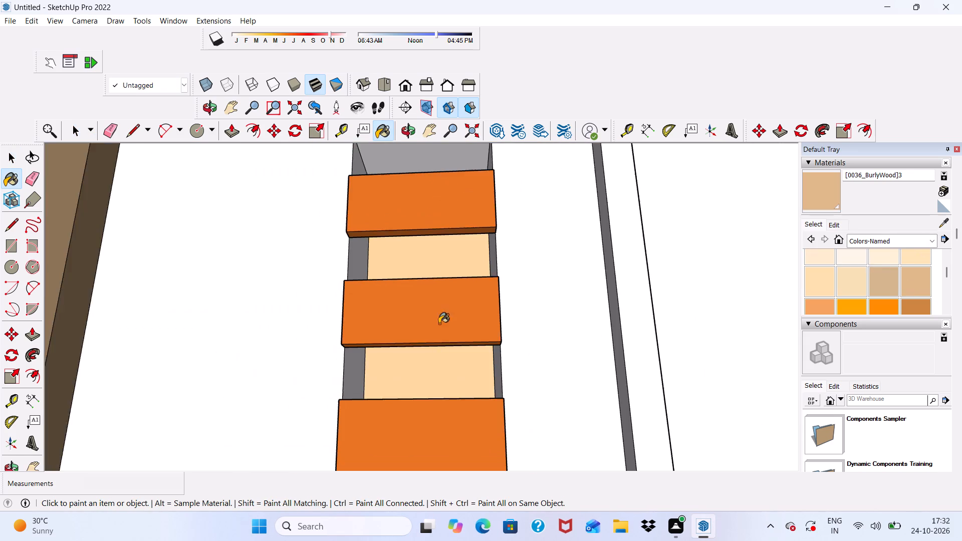
{"action": "scroll", "coordinate": [436, 362], "scroll_direction": "up", "scroll_amount": 1}
{"action": "scroll", "coordinate": [431, 257], "scroll_direction": "down", "scroll_amount": 9}
{"action": "scroll", "coordinate": [427, 361], "scroll_direction": "down", "scroll_amount": 2}
{"action": "middle_click_drag", "start_coordinate": [427, 361], "coordinate": [430, 367]}
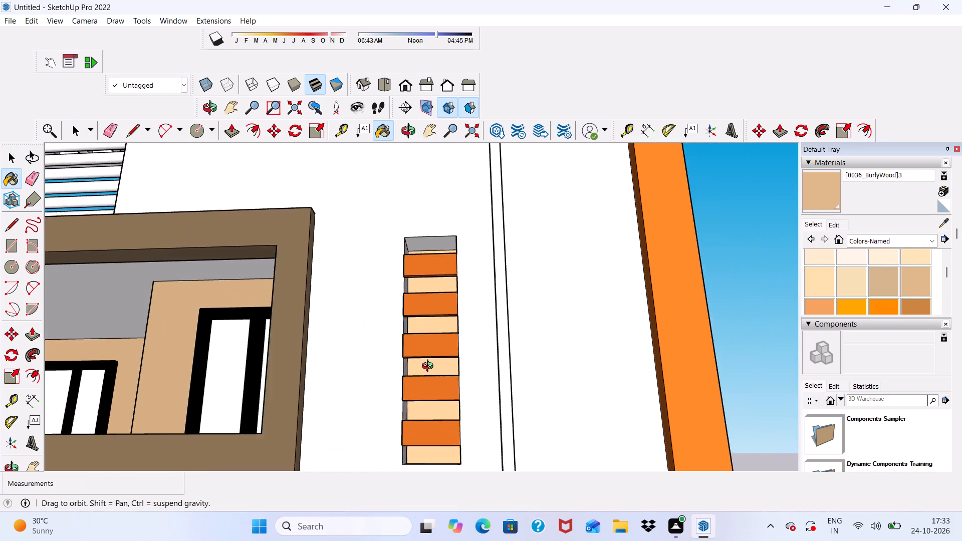
{"action": "middle_click_drag", "start_coordinate": [430, 367], "coordinate": [434, 418]}
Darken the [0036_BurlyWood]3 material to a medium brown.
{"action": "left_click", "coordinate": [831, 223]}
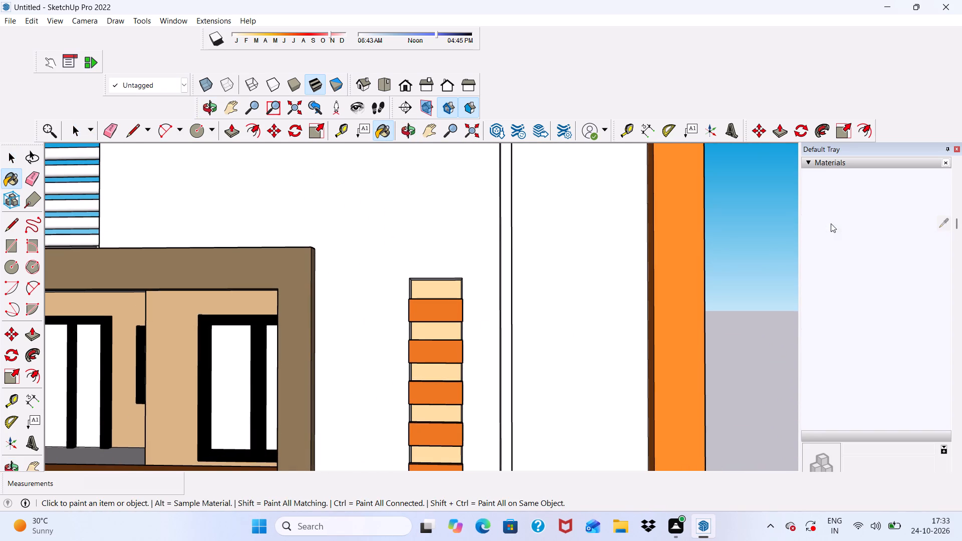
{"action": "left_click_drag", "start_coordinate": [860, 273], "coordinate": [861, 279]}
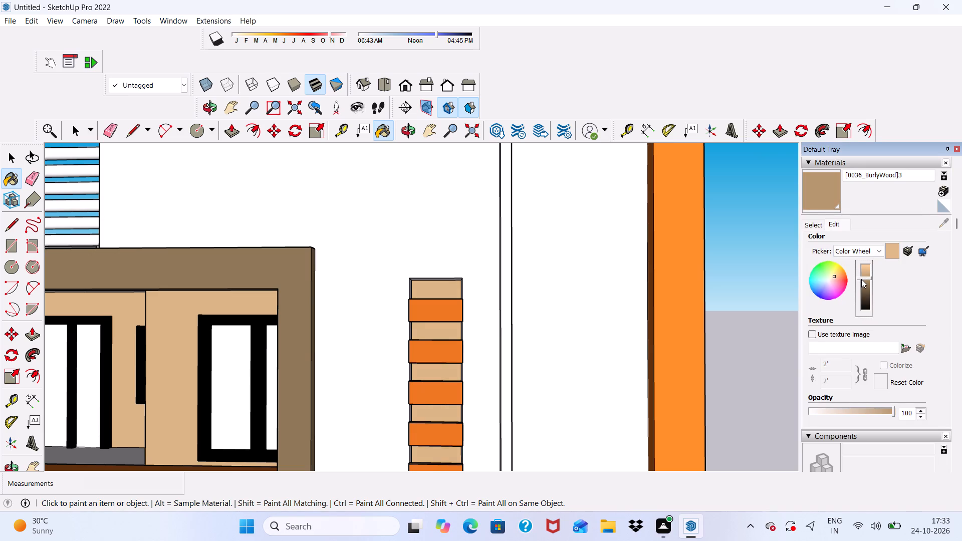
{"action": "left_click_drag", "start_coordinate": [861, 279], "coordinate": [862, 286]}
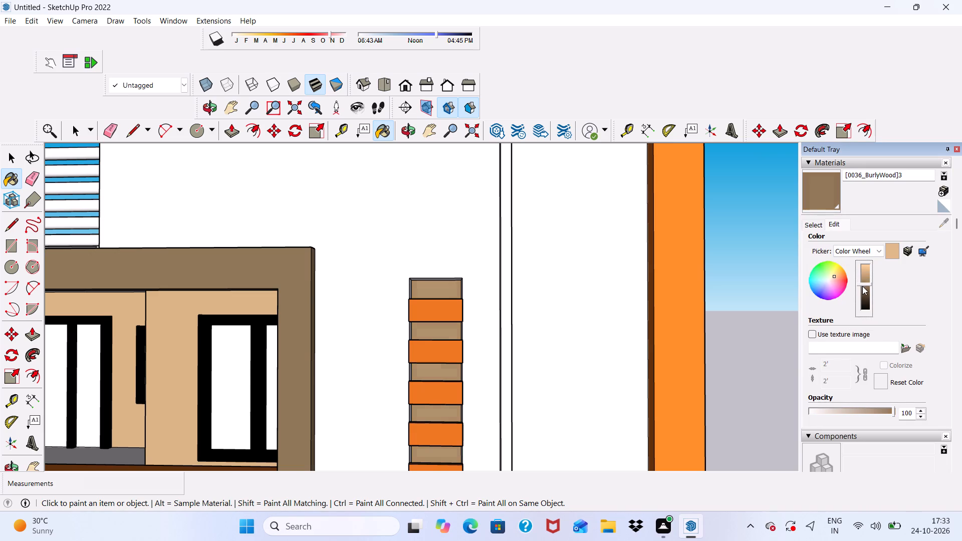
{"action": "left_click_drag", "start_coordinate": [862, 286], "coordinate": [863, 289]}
Paint the slat recess's two inner sides, top and bottom faces with [0036_BurlyWood]3.
{"action": "scroll", "coordinate": [515, 306], "scroll_direction": "up", "scroll_amount": 7}
{"action": "middle_click_drag", "start_coordinate": [419, 332], "coordinate": [395, 338]}
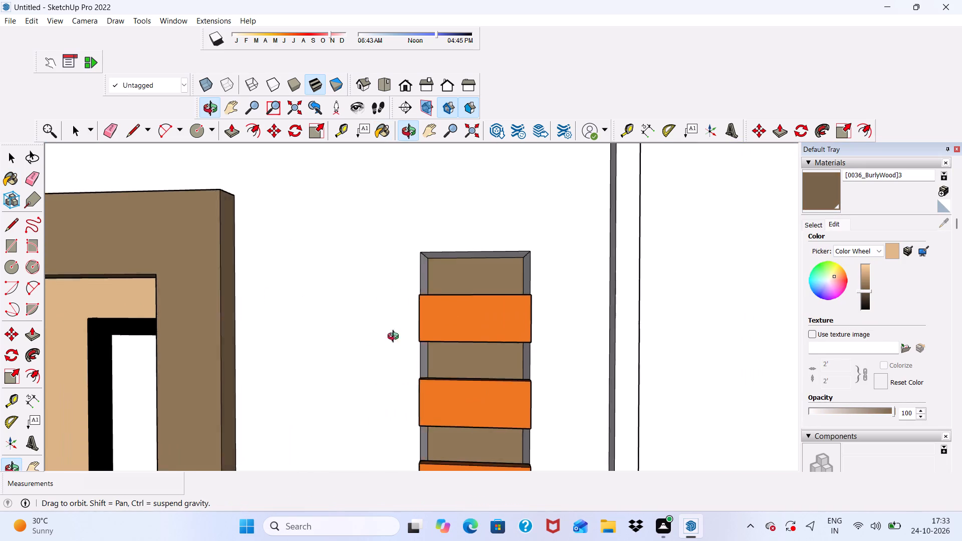
{"action": "middle_click_drag", "start_coordinate": [395, 338], "coordinate": [267, 339]}
{"action": "scroll", "coordinate": [338, 306], "scroll_direction": "up", "scroll_amount": 6}
{"action": "left_click", "coordinate": [396, 279]}
{"action": "left_click", "coordinate": [422, 216]}
{"action": "scroll", "coordinate": [420, 218], "scroll_direction": "down", "scroll_amount": 1}
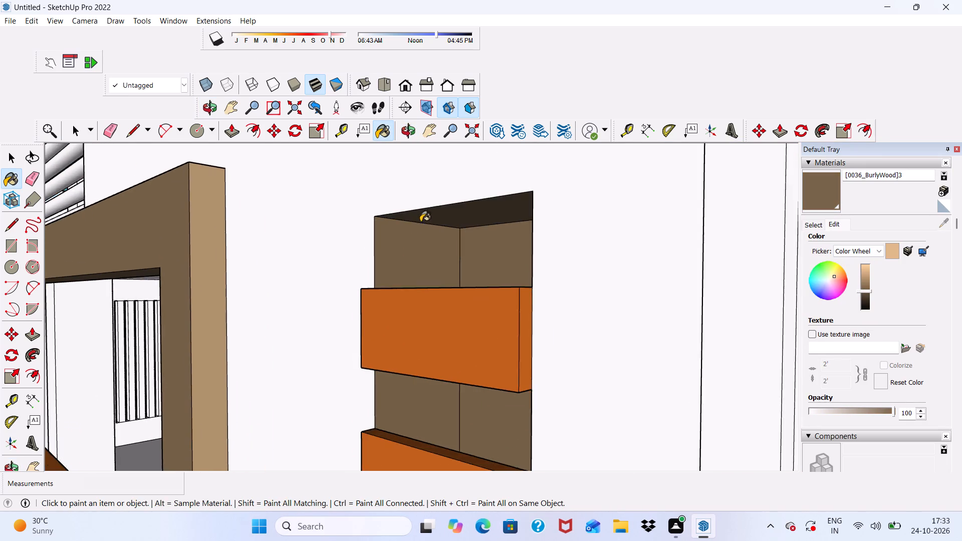
{"action": "middle_click_drag", "start_coordinate": [420, 222], "coordinate": [606, 183]}
{"action": "scroll", "coordinate": [608, 240], "scroll_direction": "up", "scroll_amount": 4}
{"action": "left_click", "coordinate": [607, 240]}
{"action": "scroll", "coordinate": [523, 230], "scroll_direction": "down", "scroll_amount": 15}
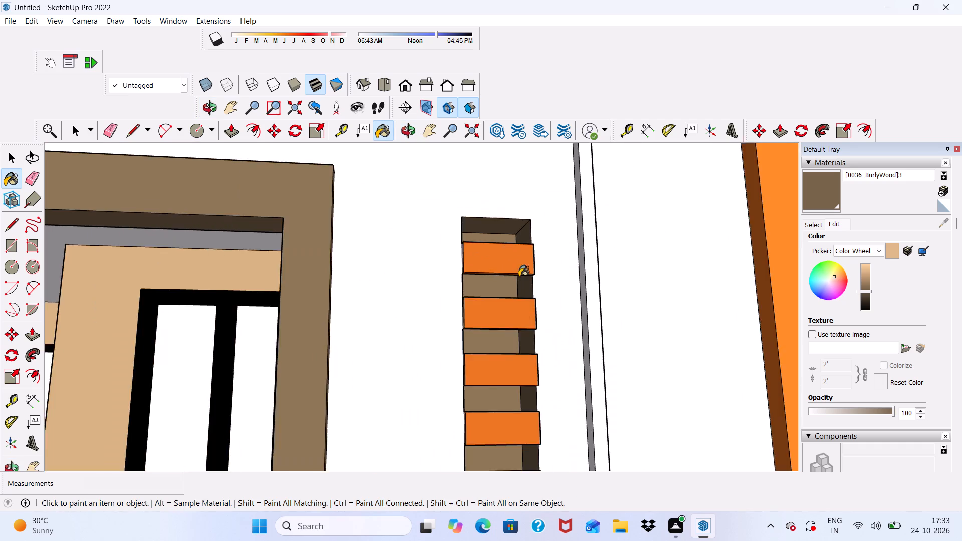
{"action": "scroll", "coordinate": [528, 317], "scroll_direction": "up", "scroll_amount": 1}
{"action": "middle_click_drag", "start_coordinate": [528, 317], "coordinate": [531, 344]}
{"action": "scroll", "coordinate": [525, 318], "scroll_direction": "up", "scroll_amount": 1}
{"action": "scroll", "coordinate": [486, 226], "scroll_direction": "down", "scroll_amount": 6}
{"action": "middle_click_drag", "start_coordinate": [509, 316], "coordinate": [499, 426]}
{"action": "scroll", "coordinate": [495, 434], "scroll_direction": "up", "scroll_amount": 8}
{"action": "scroll", "coordinate": [479, 416], "scroll_direction": "down", "scroll_amount": 1}
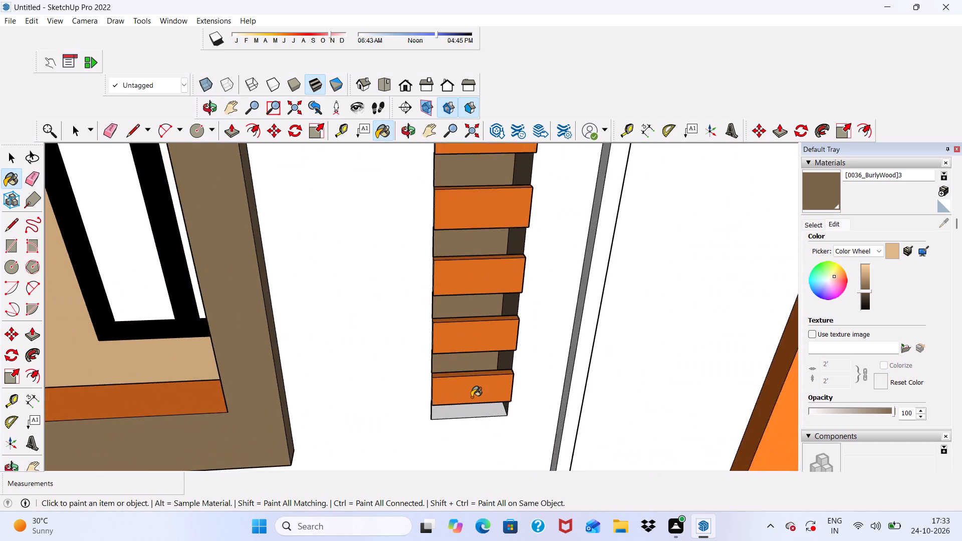
{"action": "scroll", "coordinate": [471, 396], "scroll_direction": "up", "scroll_amount": 4}
{"action": "left_click", "coordinate": [463, 412]}
{"action": "scroll", "coordinate": [788, 321], "scroll_direction": "down", "scroll_amount": 1}
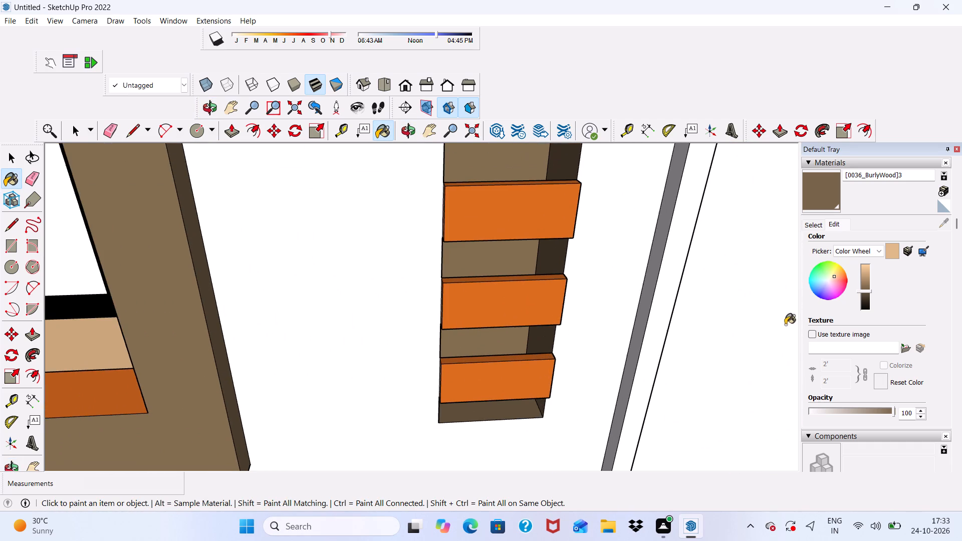
Darken the [0036_BurlyWood]3 material in the slat recess to a deep brown.
{"action": "middle_click_drag", "start_coordinate": [529, 361], "coordinate": [439, 268]}
{"action": "scroll", "coordinate": [894, 304], "scroll_direction": "up", "scroll_amount": 5}
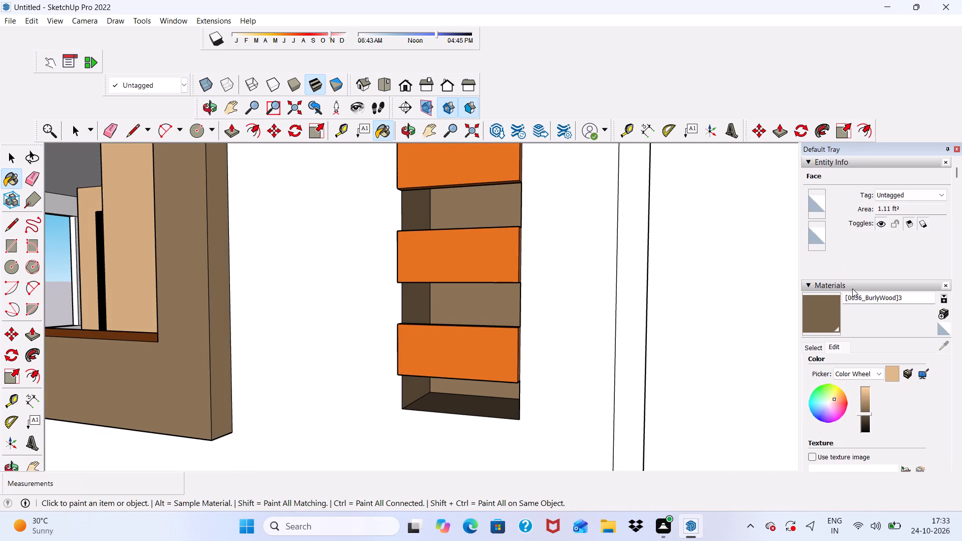
{"action": "scroll", "coordinate": [852, 289], "scroll_direction": "up", "scroll_amount": 2}
{"action": "scroll", "coordinate": [852, 290], "scroll_direction": "down", "scroll_amount": 3}
{"action": "left_click", "coordinate": [863, 234]}
{"action": "left_click", "coordinate": [864, 235]}
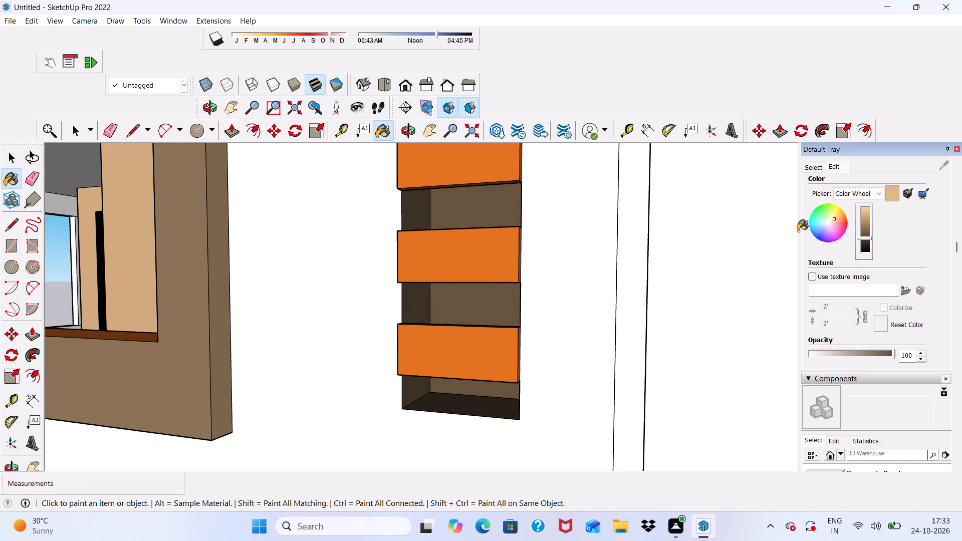
{"action": "scroll", "coordinate": [479, 268], "scroll_direction": "down", "scroll_amount": 8}
{"action": "key", "text": "space"}
Examine the slatted recess together with the colours of the surrounding front facade.
{"action": "scroll", "coordinate": [434, 322], "scroll_direction": "down", "scroll_amount": 5}
{"action": "middle_click_drag", "start_coordinate": [409, 360], "coordinate": [499, 287]}
{"action": "scroll", "coordinate": [517, 284], "scroll_direction": "up", "scroll_amount": 2}
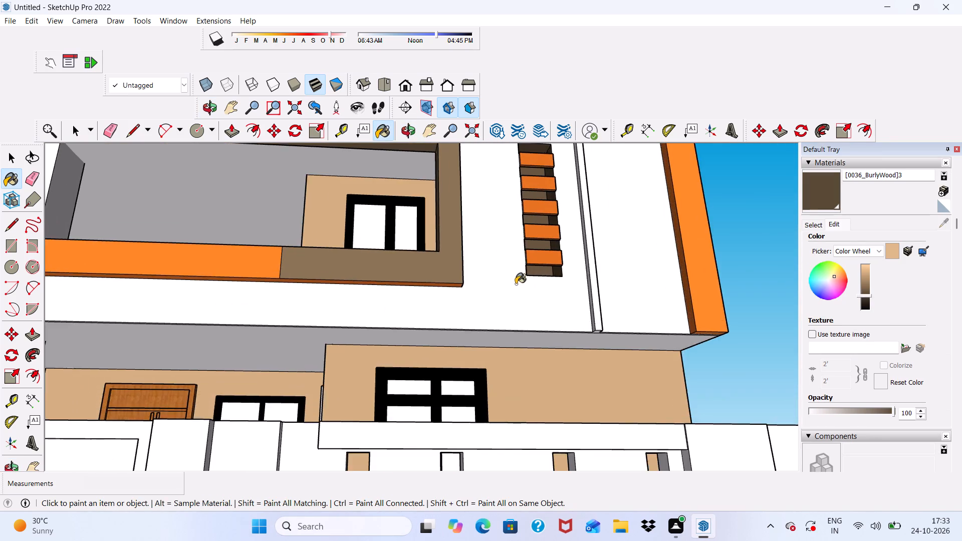
{"action": "scroll", "coordinate": [507, 288], "scroll_direction": "down", "scroll_amount": 4}
{"action": "key", "text": "space"}
{"action": "scroll", "coordinate": [535, 197], "scroll_direction": "up", "scroll_amount": 4}
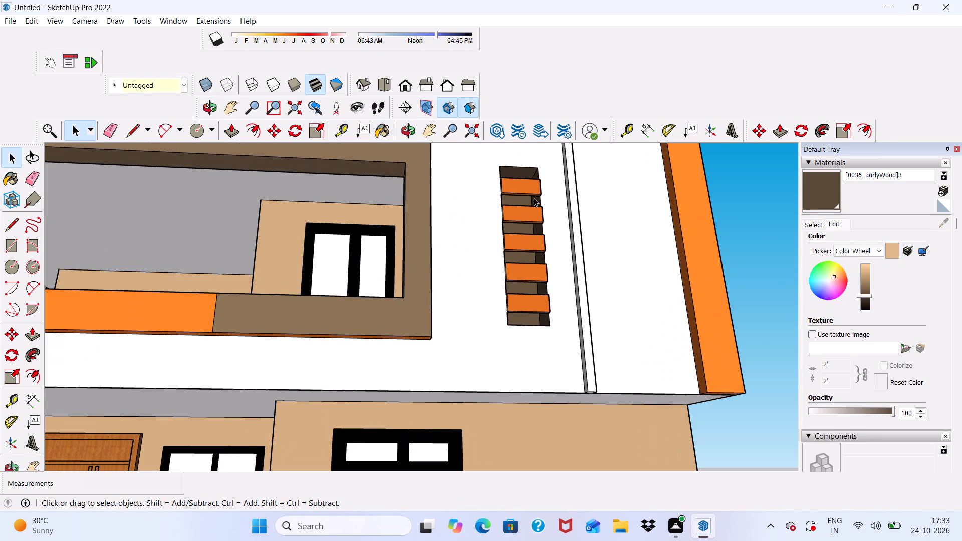
{"action": "scroll", "coordinate": [527, 202], "scroll_direction": "down", "scroll_amount": 1}
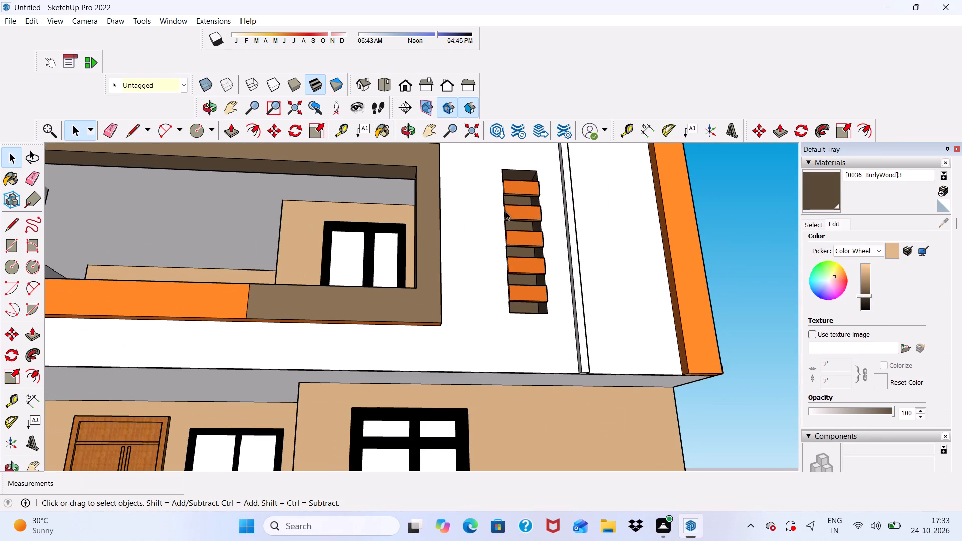
{"action": "scroll", "coordinate": [505, 212], "scroll_direction": "down", "scroll_amount": 8}
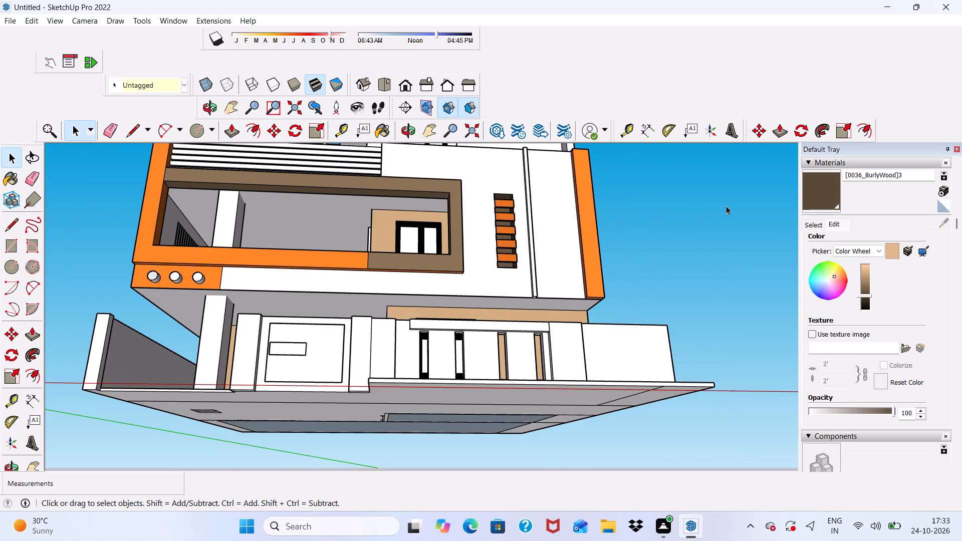
{"action": "scroll", "coordinate": [822, 275], "scroll_direction": "up", "scroll_amount": 3}
{"action": "scroll", "coordinate": [820, 258], "scroll_direction": "down", "scroll_amount": 1}
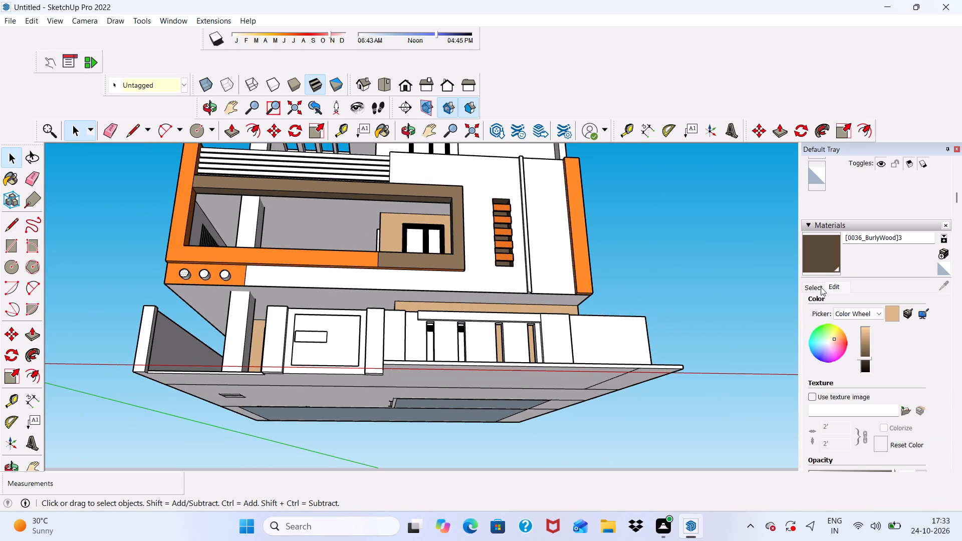
Paint the front and both side faces of the narrow vertical strip beside the slats with 0042_Sienna.
{"action": "left_click", "coordinate": [814, 288]}
{"action": "scroll", "coordinate": [814, 295], "scroll_direction": "down", "scroll_amount": 2}
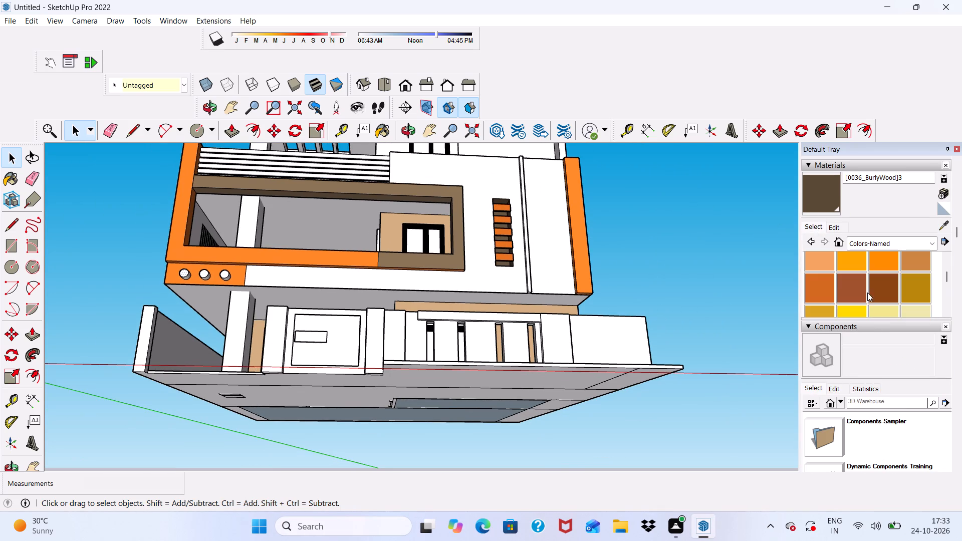
{"action": "left_click", "coordinate": [847, 282]}
{"action": "scroll", "coordinate": [572, 220], "scroll_direction": "up", "scroll_amount": 4}
{"action": "scroll", "coordinate": [477, 227], "scroll_direction": "up", "scroll_amount": 7}
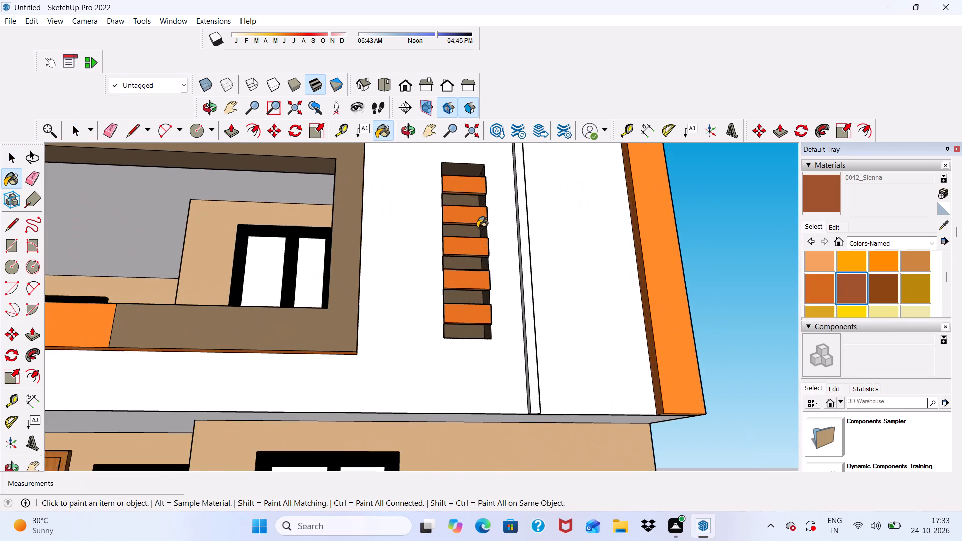
{"action": "scroll", "coordinate": [477, 228], "scroll_direction": "up", "scroll_amount": 11}
{"action": "left_click", "coordinate": [580, 209]}
{"action": "left_click", "coordinate": [585, 204]}
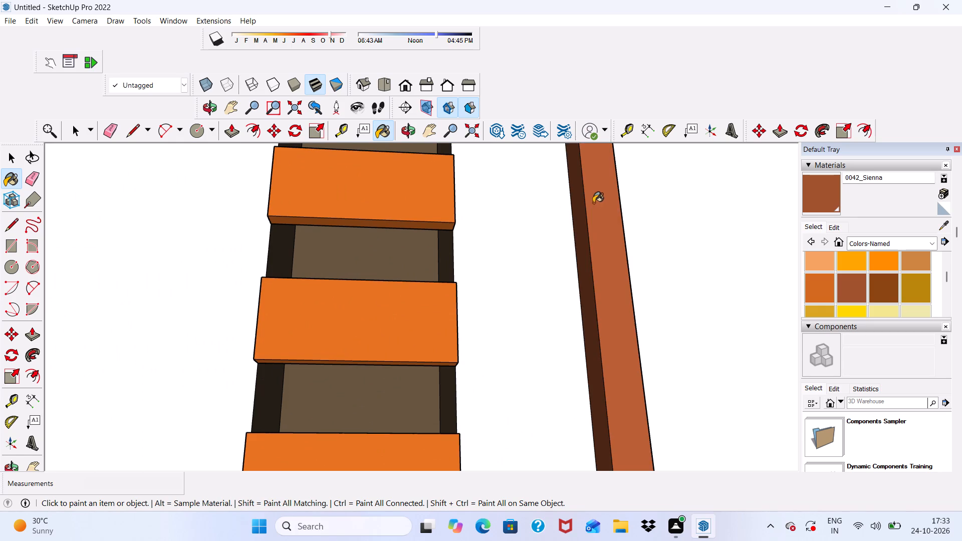
{"action": "scroll", "coordinate": [594, 202], "scroll_direction": "down", "scroll_amount": 8}
{"action": "middle_click_drag", "start_coordinate": [582, 221], "coordinate": [506, 360]}
{"action": "scroll", "coordinate": [582, 306], "scroll_direction": "up", "scroll_amount": 4}
{"action": "scroll", "coordinate": [584, 294], "scroll_direction": "down", "scroll_amount": 2}
{"action": "middle_click_drag", "start_coordinate": [584, 294], "coordinate": [497, 270]}
{"action": "scroll", "coordinate": [496, 269], "scroll_direction": "up", "scroll_amount": 3}
{"action": "left_click", "coordinate": [464, 246]}
{"action": "scroll", "coordinate": [463, 279], "scroll_direction": "down", "scroll_amount": 14}
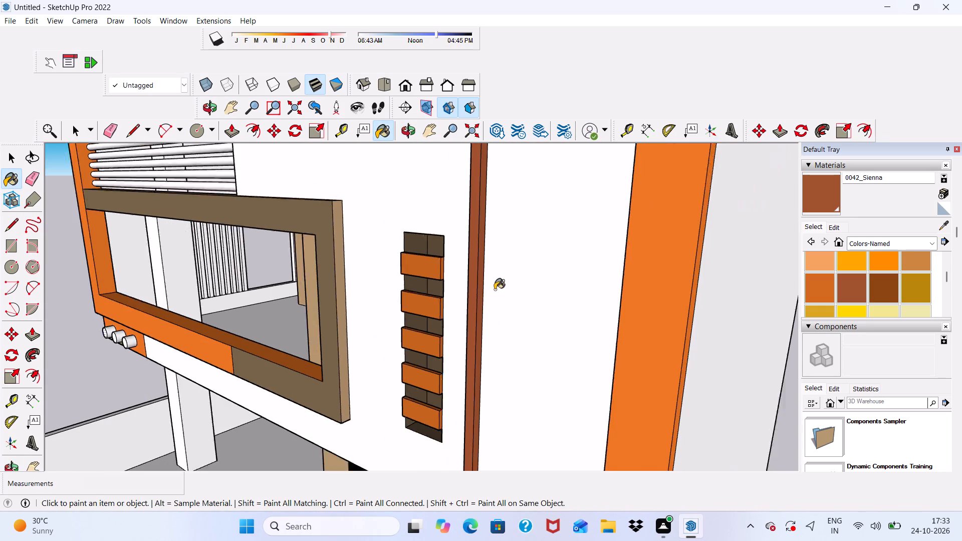
Examine the Sienna strip's upper end and its look within the whole front facade.
{"action": "scroll", "coordinate": [495, 290], "scroll_direction": "down", "scroll_amount": 2}
{"action": "middle_click_drag", "start_coordinate": [484, 280], "coordinate": [498, 339]}
{"action": "scroll", "coordinate": [496, 230], "scroll_direction": "up", "scroll_amount": 7}
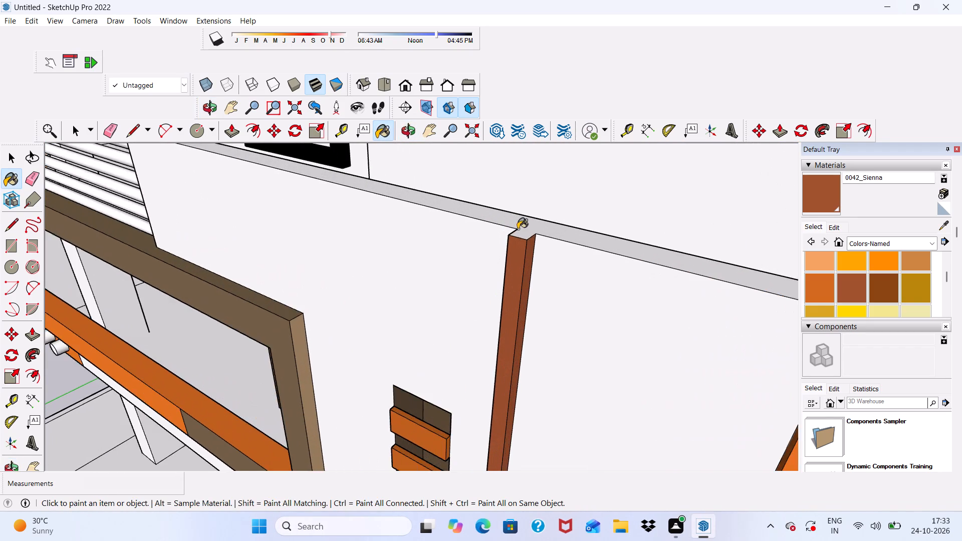
{"action": "scroll", "coordinate": [518, 229], "scroll_direction": "up", "scroll_amount": 3}
{"action": "scroll", "coordinate": [526, 228], "scroll_direction": "down", "scroll_amount": 5}
{"action": "middle_click_drag", "start_coordinate": [529, 253], "coordinate": [553, 136]}
{"action": "key", "text": "space"}
{"action": "scroll", "coordinate": [552, 140], "scroll_direction": "up", "scroll_amount": 1}
{"action": "scroll", "coordinate": [502, 236], "scroll_direction": "down", "scroll_amount": 2}
{"action": "middle_click_drag", "start_coordinate": [502, 254], "coordinate": [555, 146]}
{"action": "scroll", "coordinate": [554, 148], "scroll_direction": "up", "scroll_amount": 3}
{"action": "scroll", "coordinate": [531, 167], "scroll_direction": "down", "scroll_amount": 10}
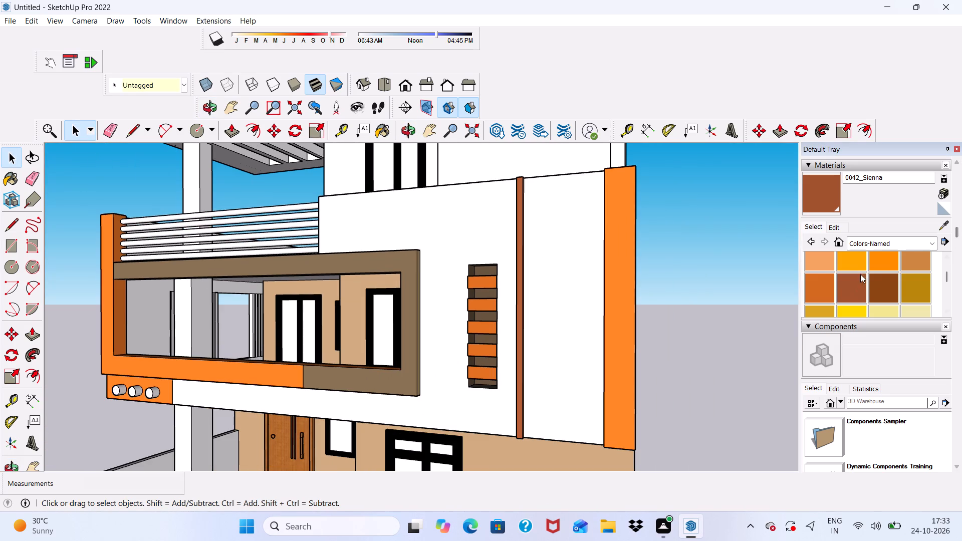
Paint the white wall panel between the Sienna strip and the orange end strip with 0020_Red.
{"action": "scroll", "coordinate": [862, 269], "scroll_direction": "down", "scroll_amount": 8}
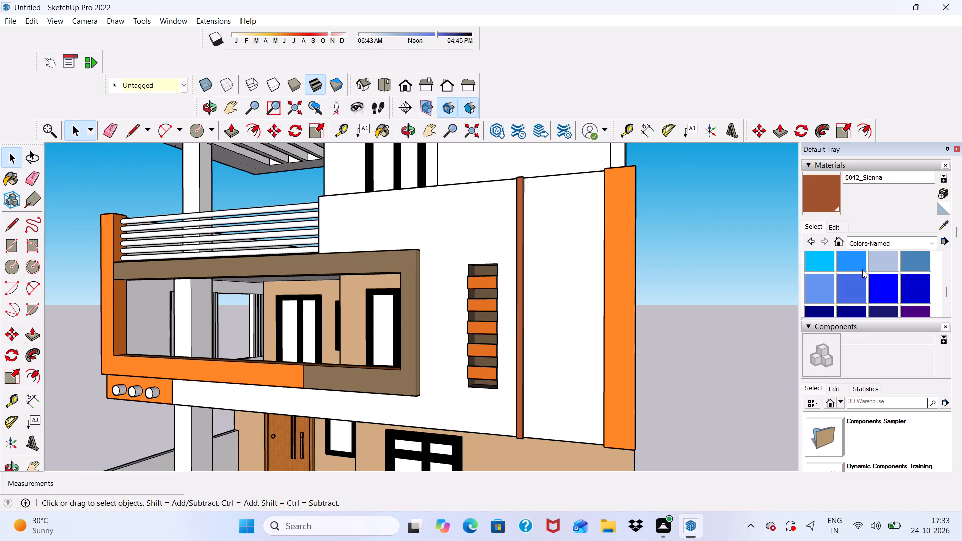
{"action": "scroll", "coordinate": [862, 269], "scroll_direction": "down", "scroll_amount": 6}
{"action": "scroll", "coordinate": [862, 269], "scroll_direction": "up", "scroll_amount": 10}
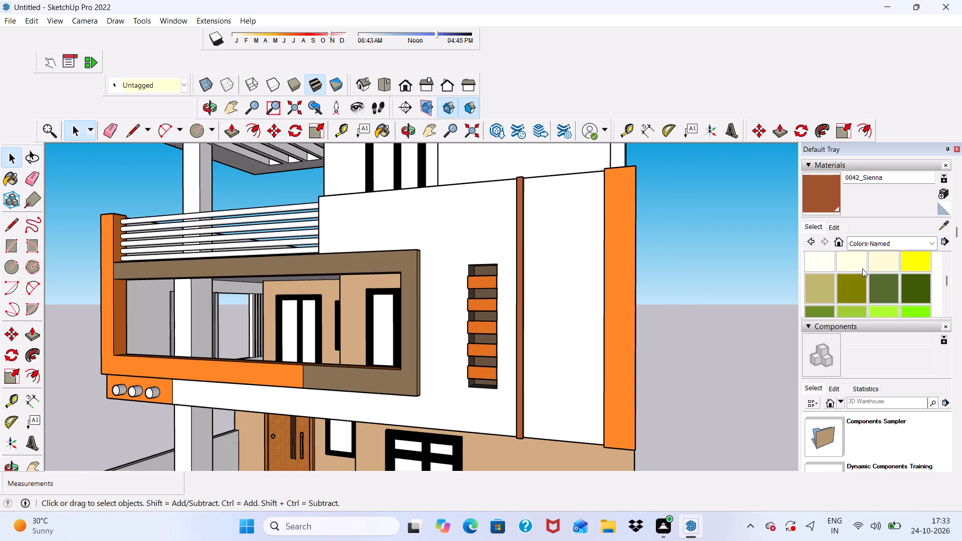
{"action": "scroll", "coordinate": [862, 268], "scroll_direction": "up", "scroll_amount": 7}
{"action": "scroll", "coordinate": [862, 268], "scroll_direction": "down", "scroll_amount": 1}
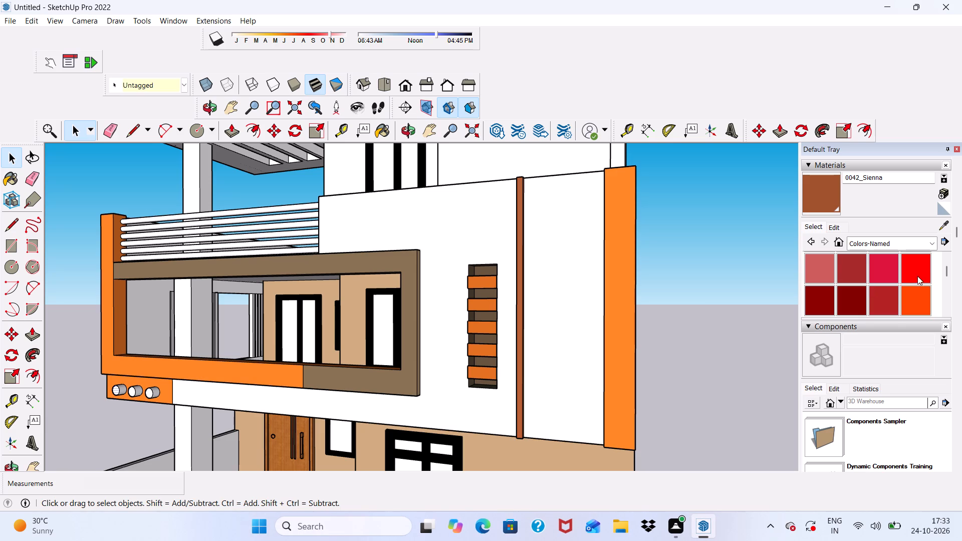
{"action": "left_click", "coordinate": [917, 275]}
{"action": "scroll", "coordinate": [729, 265], "scroll_direction": "up", "scroll_amount": 4}
{"action": "left_click", "coordinate": [539, 254]}
{"action": "scroll", "coordinate": [539, 258], "scroll_direction": "down", "scroll_amount": 2}
{"action": "middle_click_drag", "start_coordinate": [532, 273], "coordinate": [615, 262]}
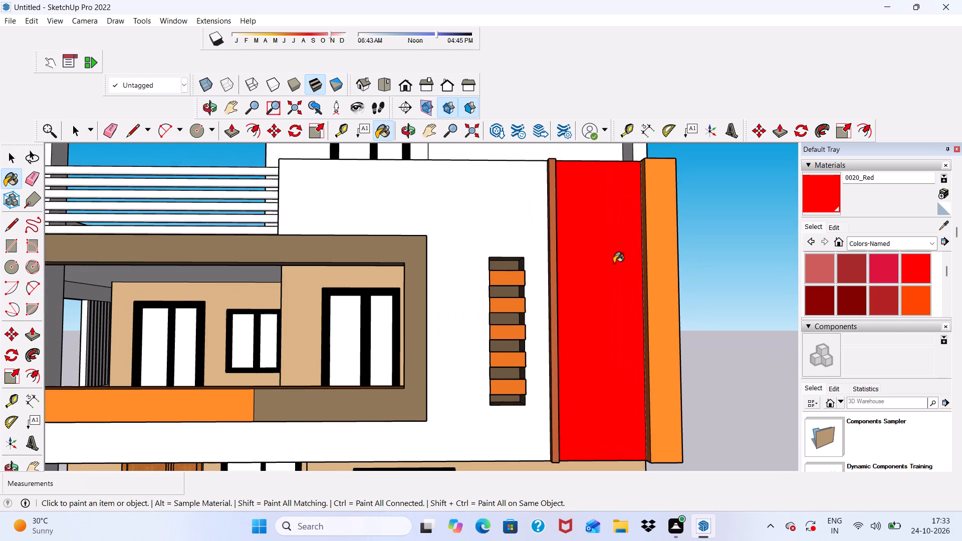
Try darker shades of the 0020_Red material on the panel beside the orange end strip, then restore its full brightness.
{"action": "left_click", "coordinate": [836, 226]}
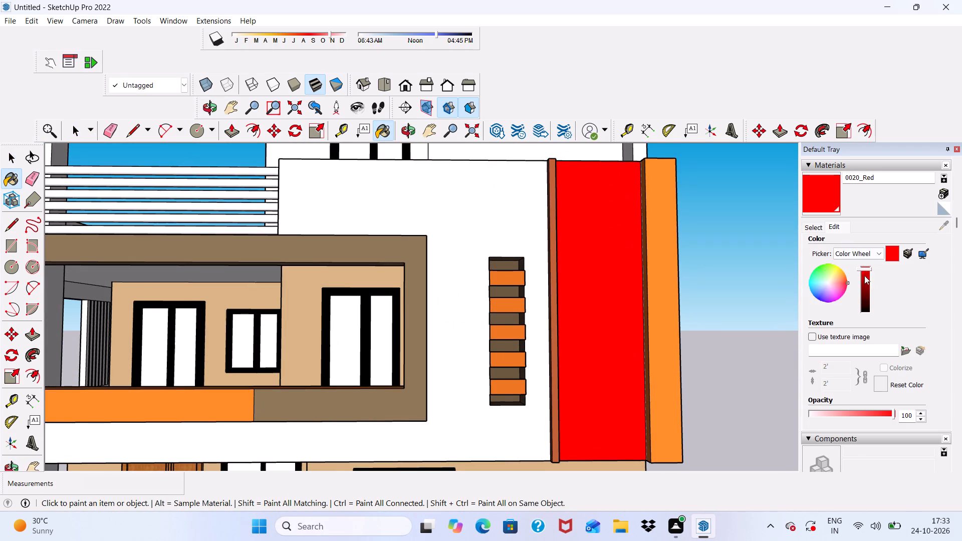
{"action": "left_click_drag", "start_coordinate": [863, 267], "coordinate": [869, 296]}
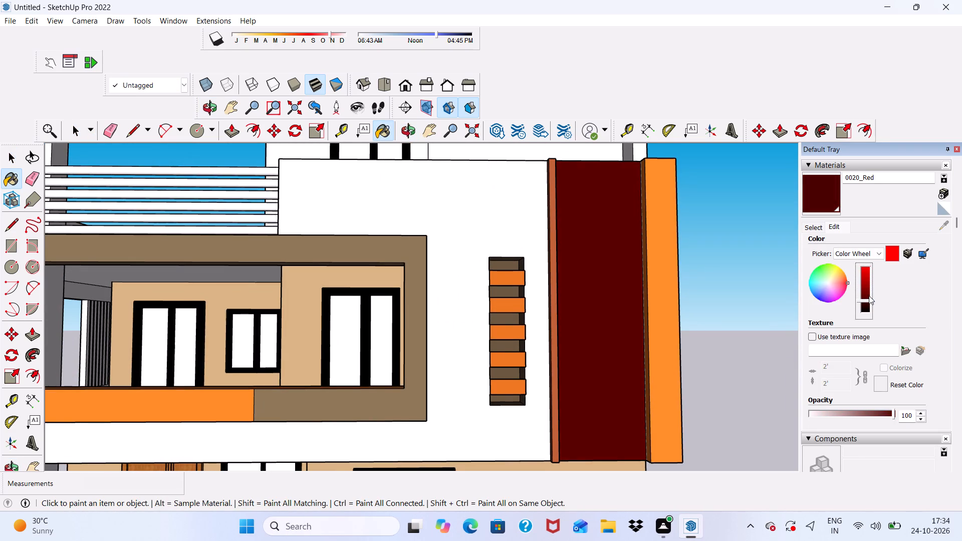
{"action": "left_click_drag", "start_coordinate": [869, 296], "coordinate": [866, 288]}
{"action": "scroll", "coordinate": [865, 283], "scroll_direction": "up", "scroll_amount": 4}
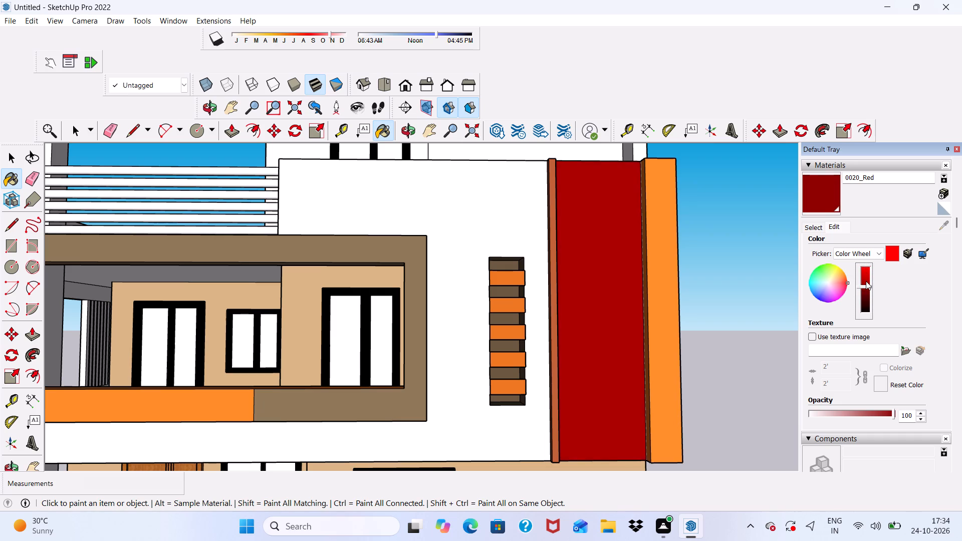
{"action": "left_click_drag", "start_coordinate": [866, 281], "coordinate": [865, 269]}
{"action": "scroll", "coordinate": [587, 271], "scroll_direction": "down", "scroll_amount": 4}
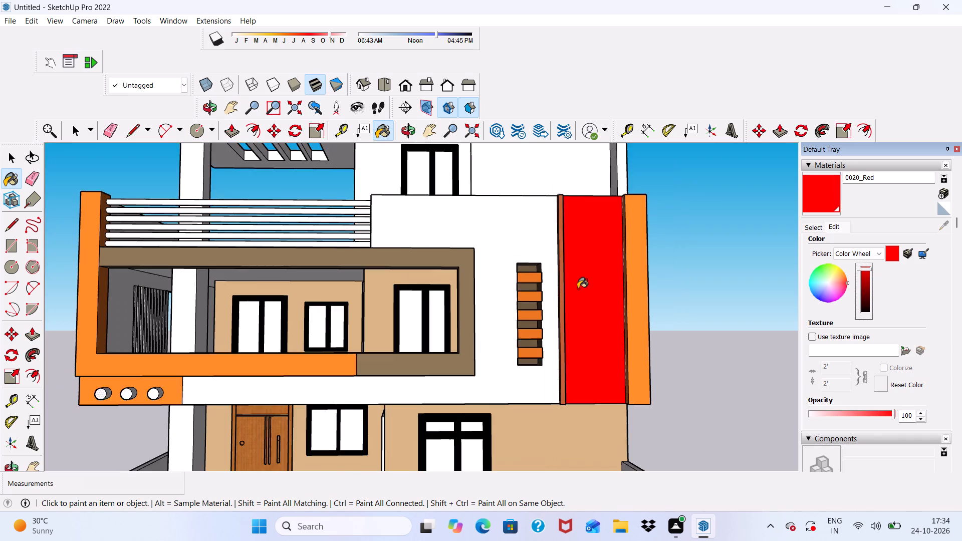
Look through the Tile, Window Coverings, Asphalt and Concrete, and Brick, Cladding and Siding collections for a suitable facade material.
{"action": "middle_click_drag", "start_coordinate": [579, 292], "coordinate": [385, 314]}
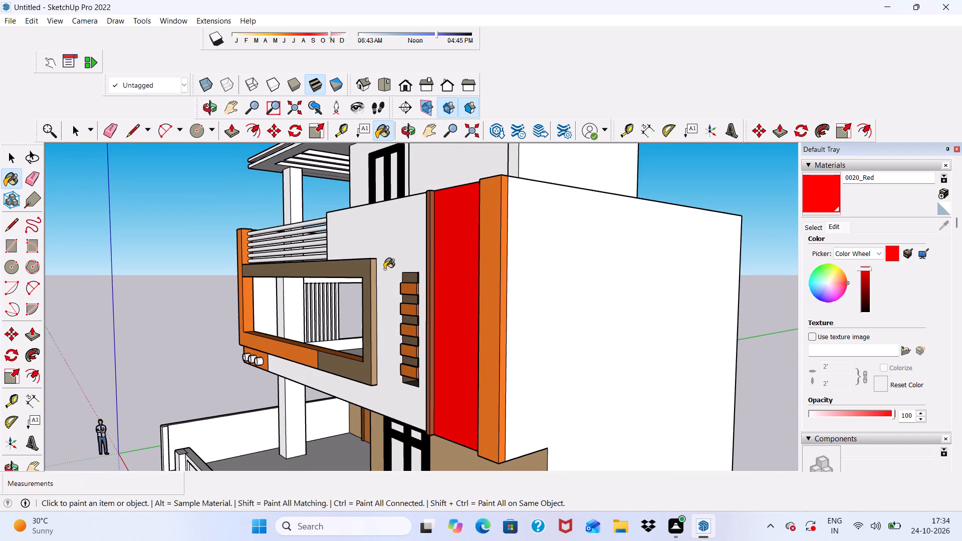
{"action": "left_click", "coordinate": [812, 226]}
{"action": "scroll", "coordinate": [851, 278], "scroll_direction": "down", "scroll_amount": 3}
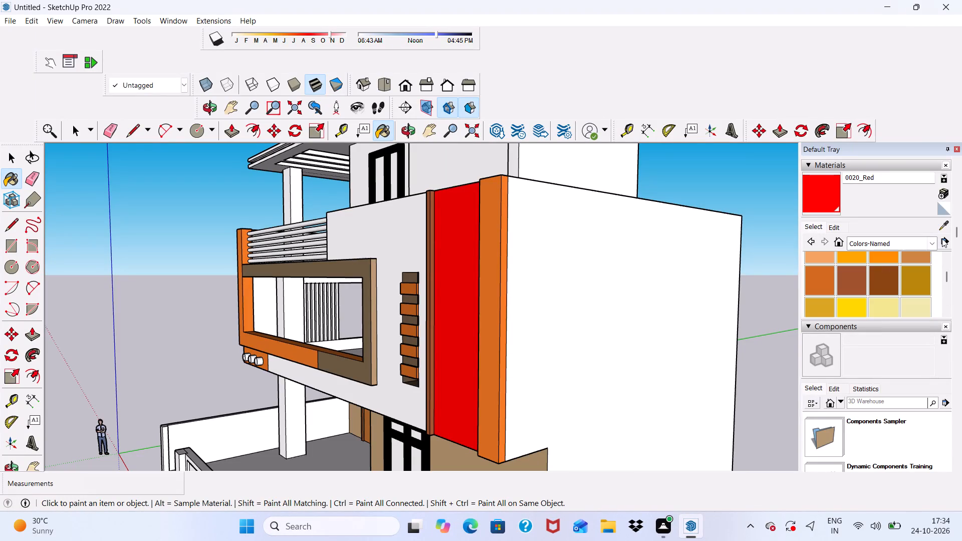
{"action": "left_click", "coordinate": [931, 241]}
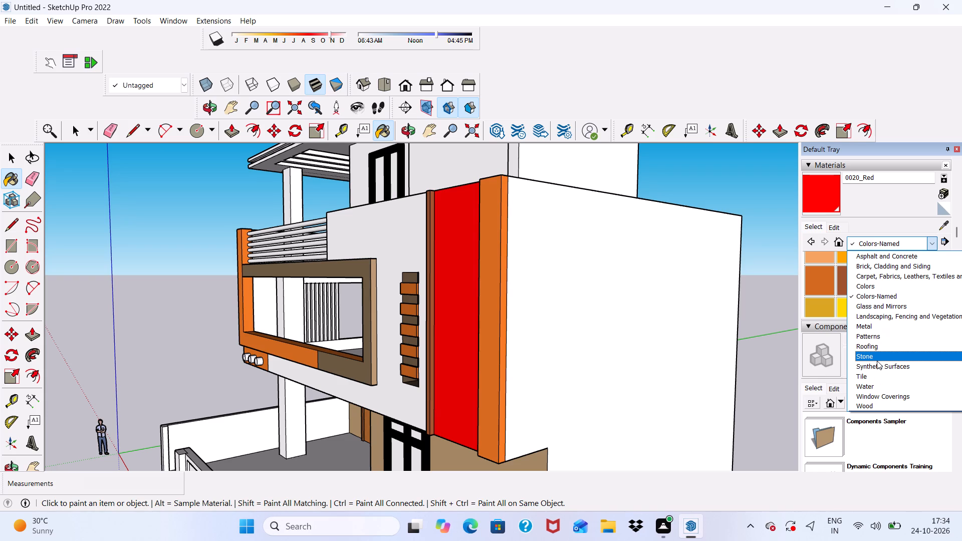
{"action": "left_click", "coordinate": [877, 376]}
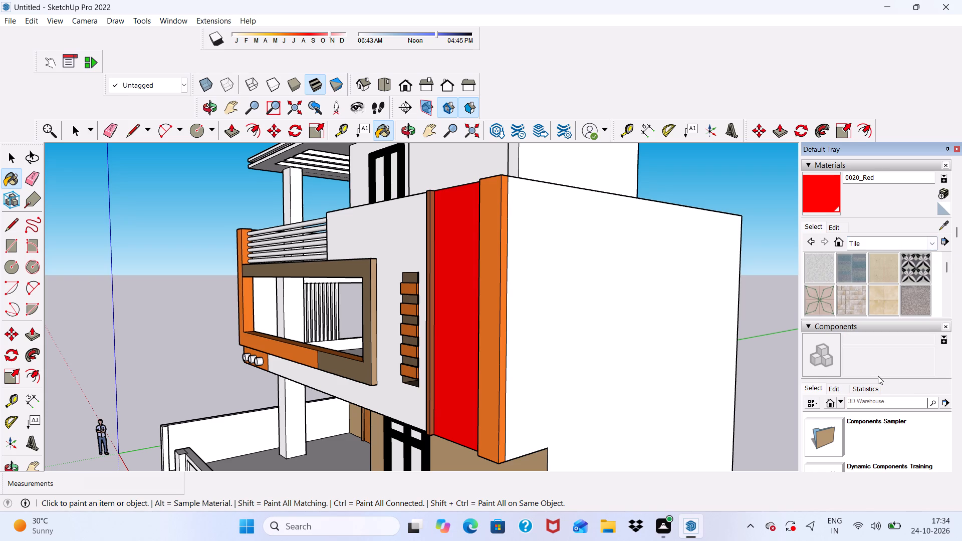
{"action": "left_click", "coordinate": [932, 242]}
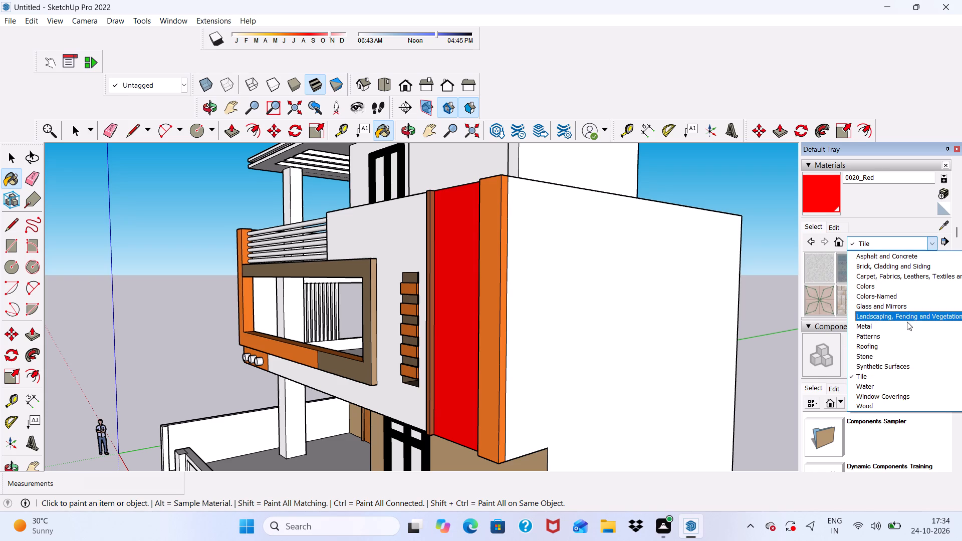
{"action": "left_click", "coordinate": [878, 391]}
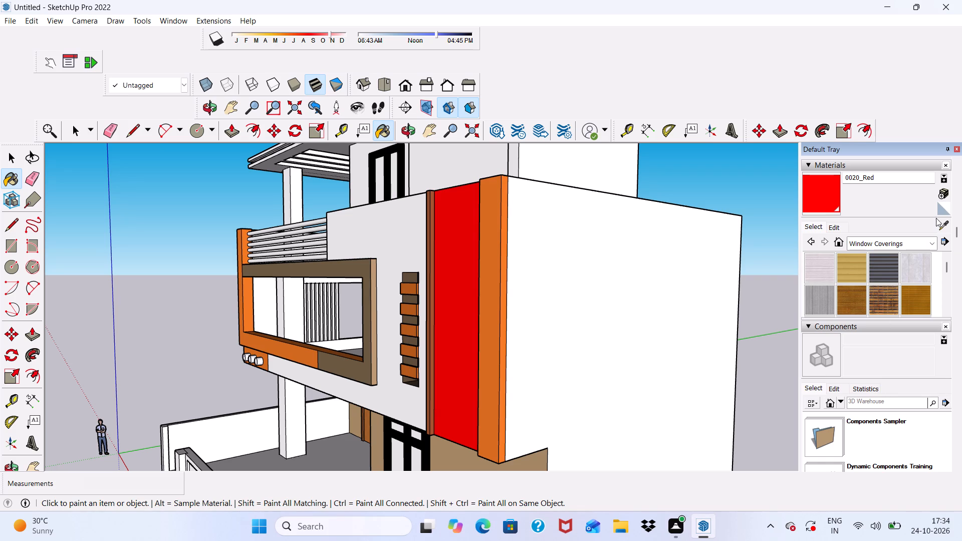
{"action": "left_click", "coordinate": [934, 245]}
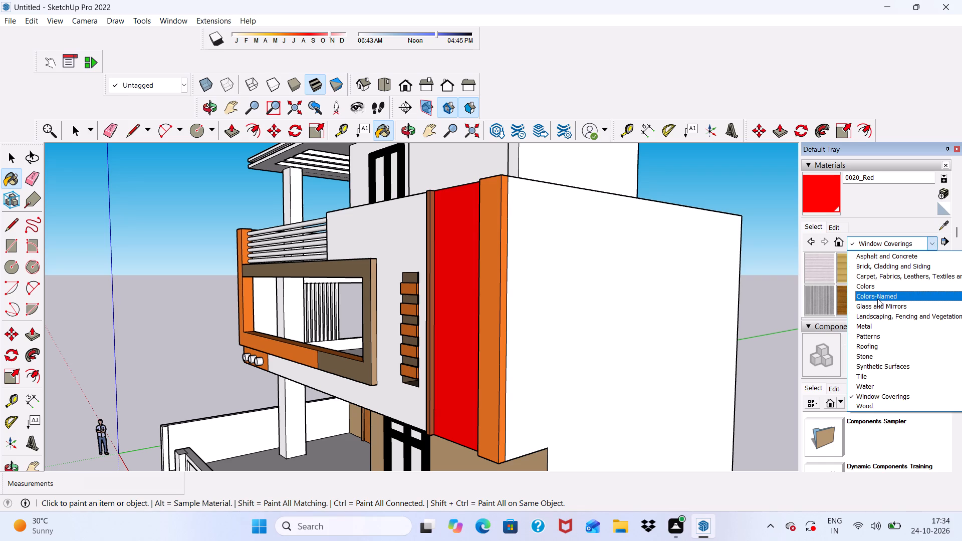
{"action": "left_click", "coordinate": [877, 299]}
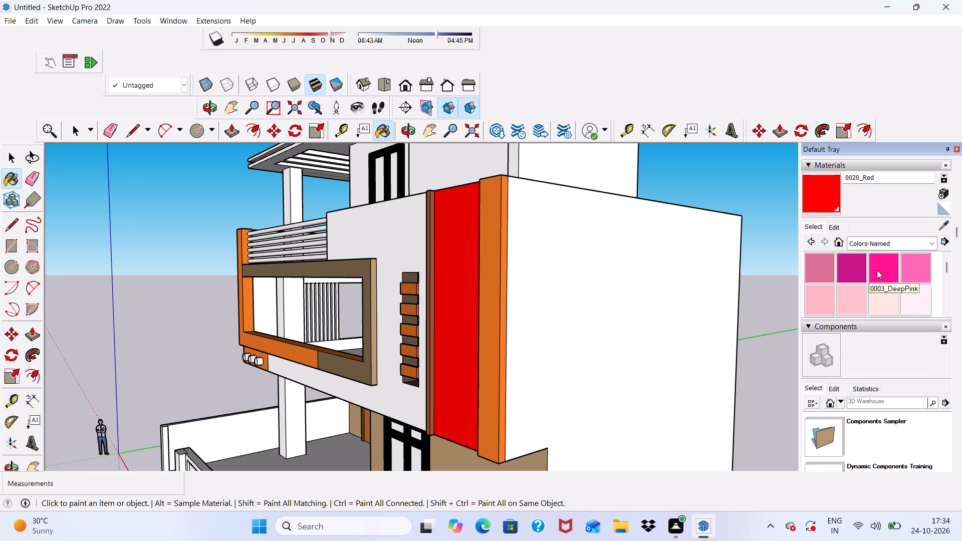
{"action": "left_click", "coordinate": [935, 239]}
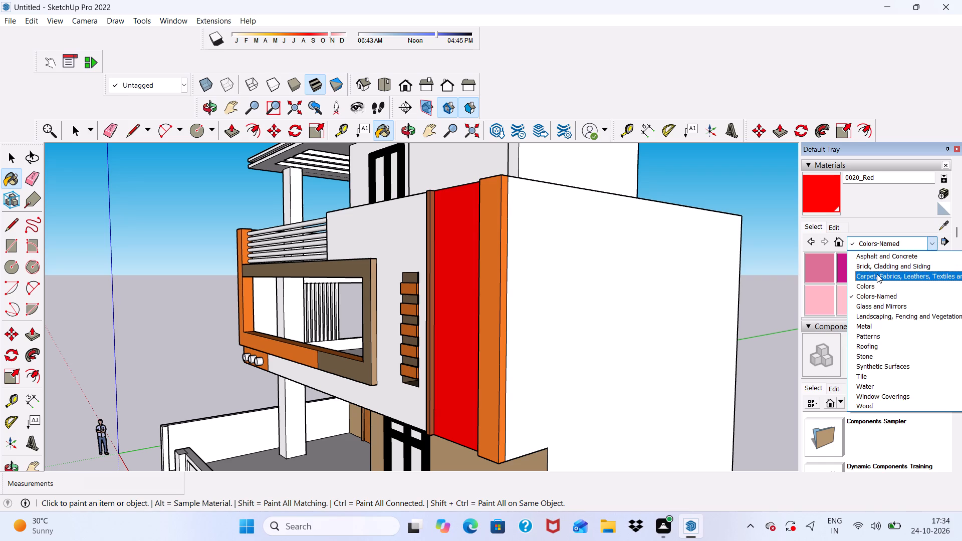
{"action": "left_click", "coordinate": [867, 257]}
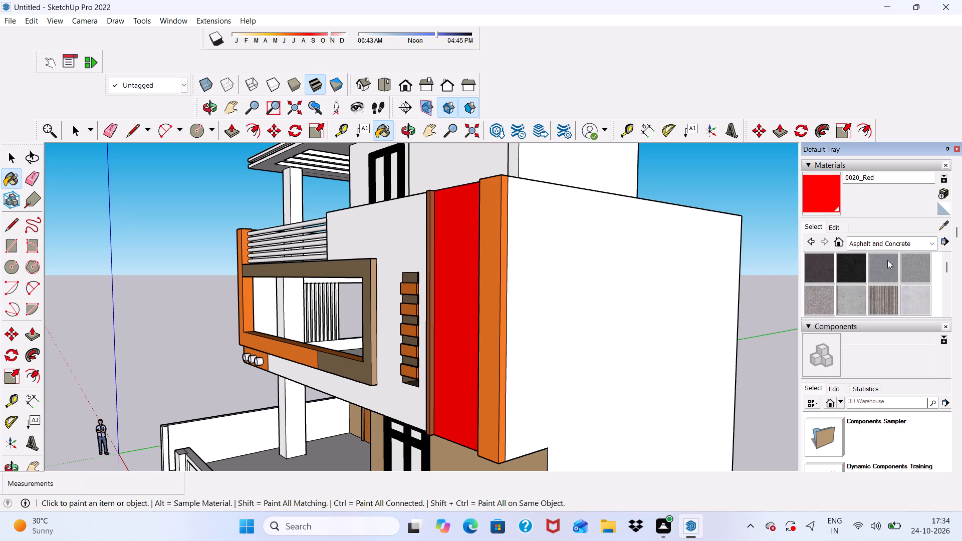
{"action": "left_click", "coordinate": [934, 241]}
{"action": "left_click", "coordinate": [893, 266]}
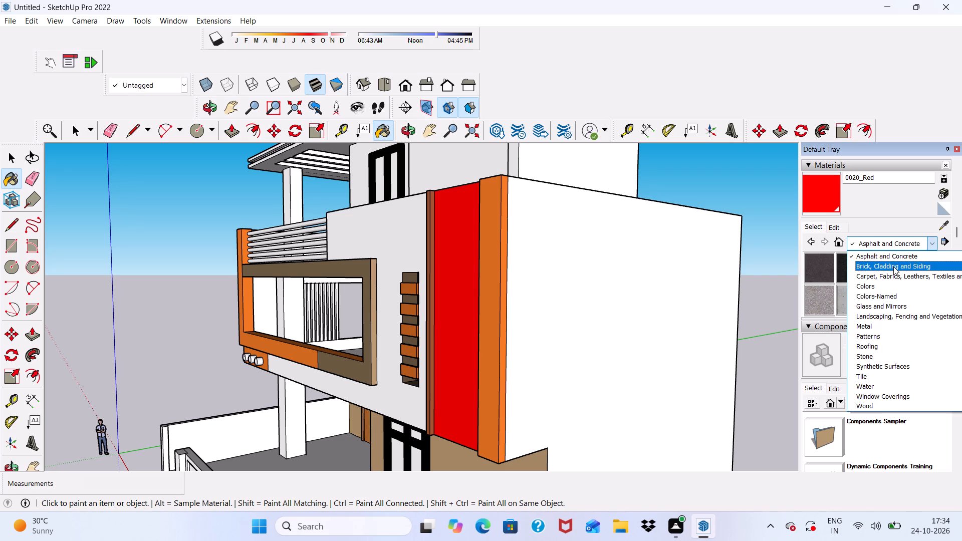
{"action": "scroll", "coordinate": [893, 266], "scroll_direction": "down", "scroll_amount": 2}
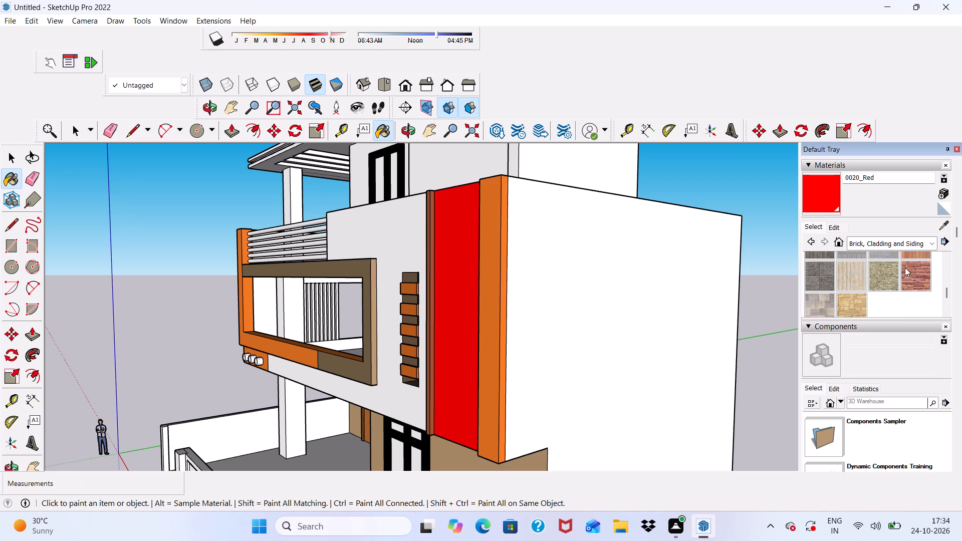
{"action": "left_click", "coordinate": [816, 228]}
{"action": "left_click", "coordinate": [837, 228]}
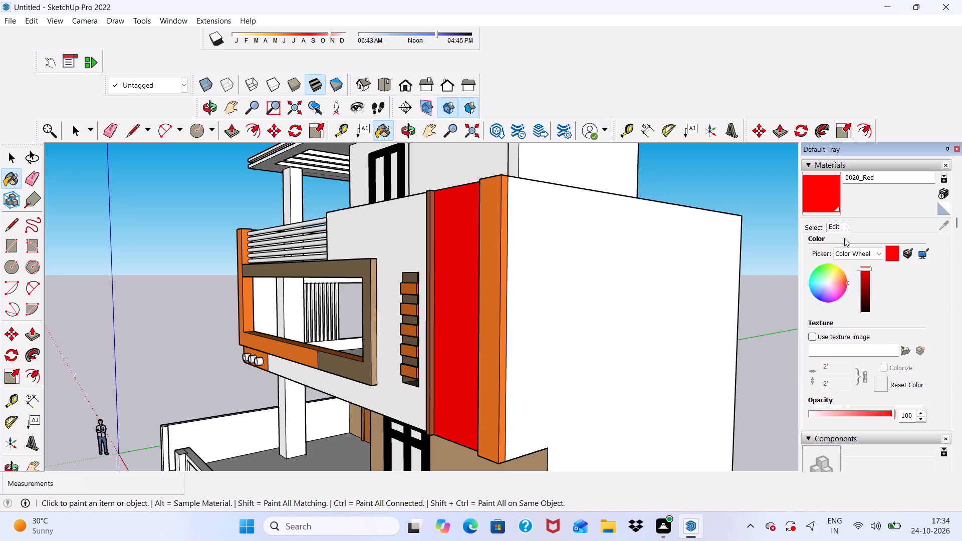
{"action": "left_click", "coordinate": [818, 226]}
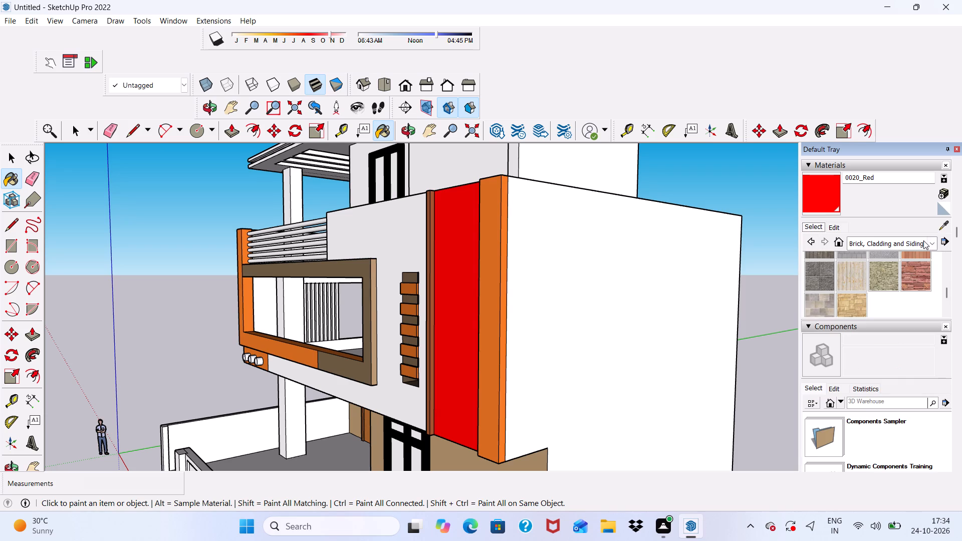
{"action": "left_click", "coordinate": [929, 241]}
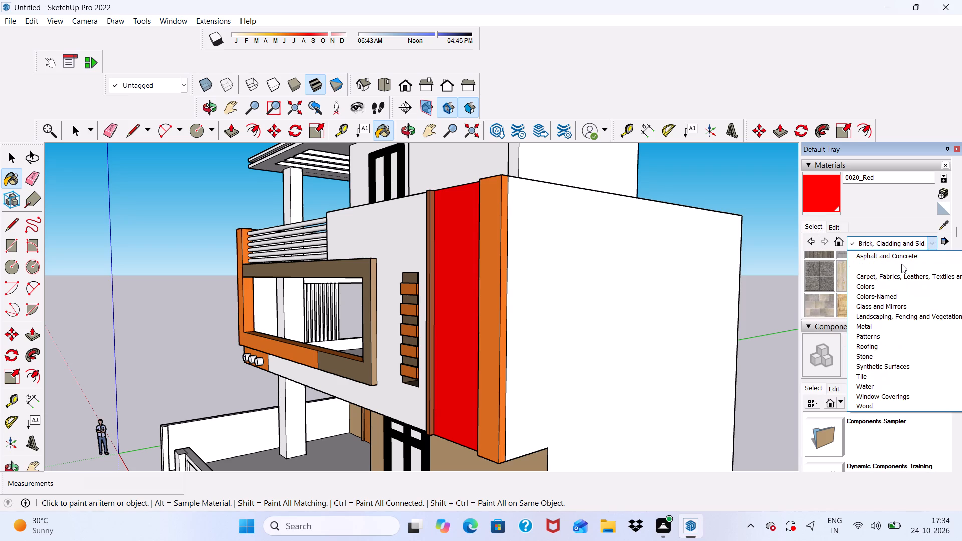
{"action": "left_click", "coordinate": [898, 251]}
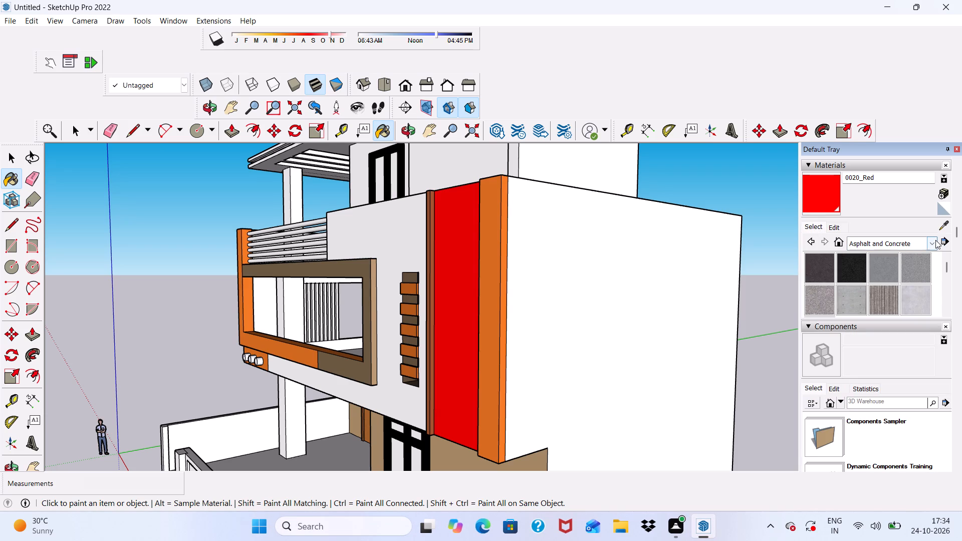
Paint the top-floor front wall around the black-framed window with 0020_Red from the Colors-Named collection.
{"action": "left_click", "coordinate": [935, 240]}
{"action": "left_click", "coordinate": [902, 300]}
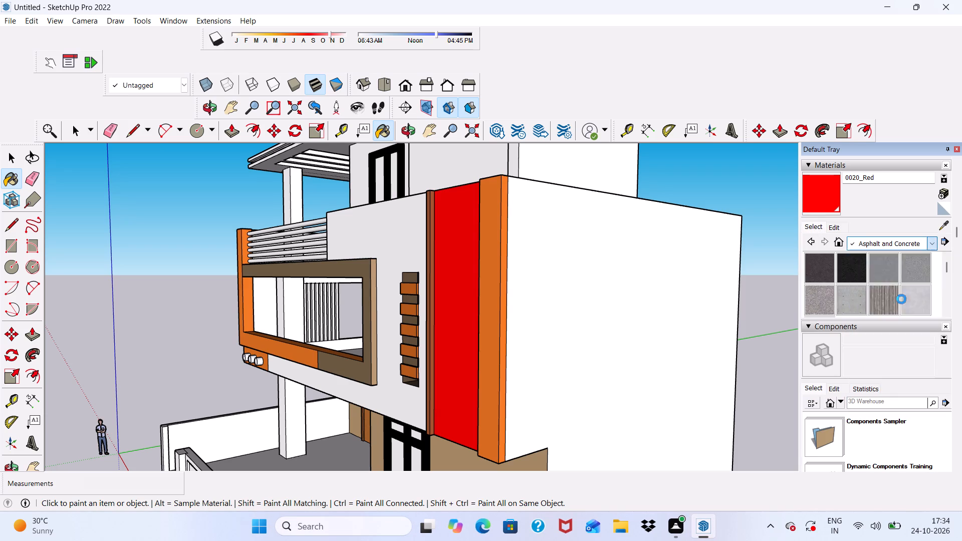
{"action": "scroll", "coordinate": [858, 283], "scroll_direction": "down", "scroll_amount": 5}
{"action": "scroll", "coordinate": [843, 294], "scroll_direction": "up", "scroll_amount": 4}
{"action": "scroll", "coordinate": [843, 292], "scroll_direction": "down", "scroll_amount": 2}
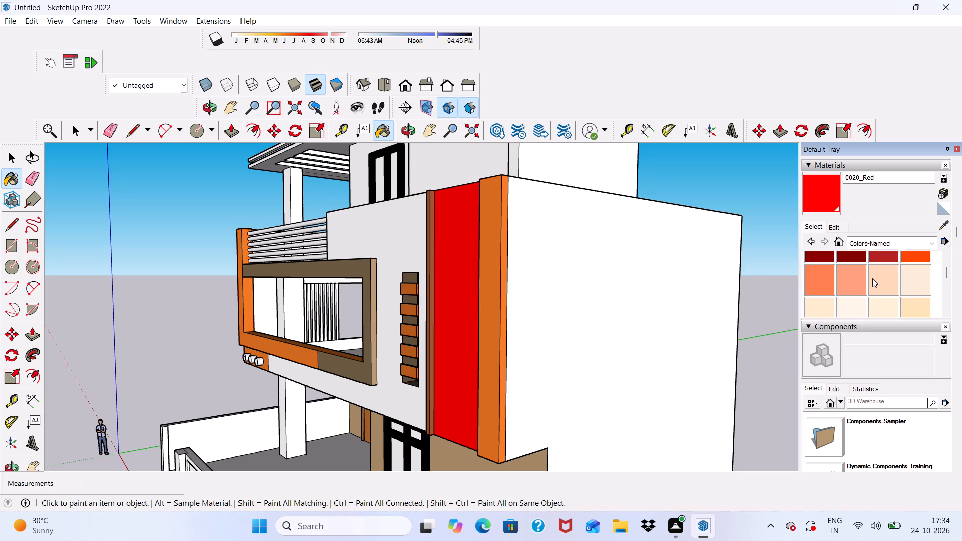
{"action": "scroll", "coordinate": [874, 277], "scroll_direction": "up", "scroll_amount": 1}
{"action": "left_click", "coordinate": [919, 265]}
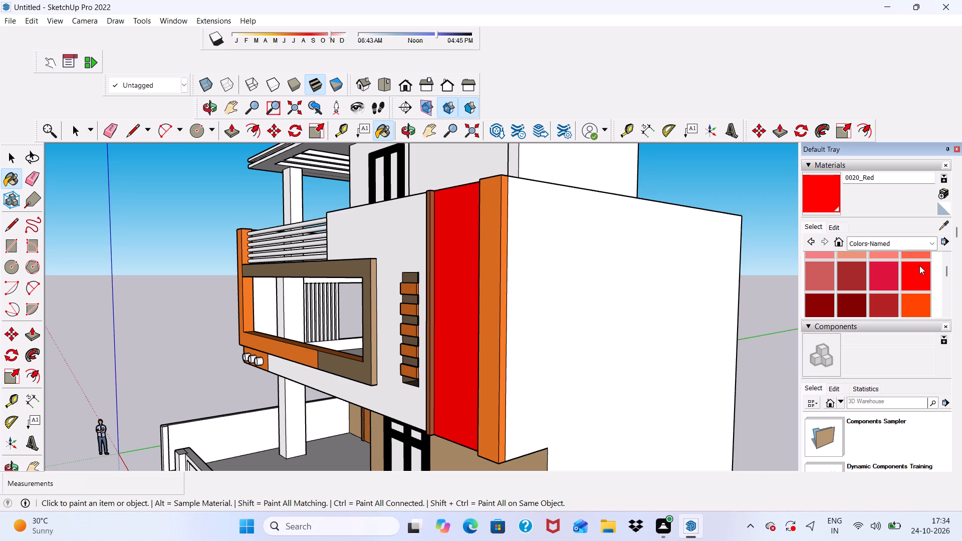
{"action": "scroll", "coordinate": [611, 247], "scroll_direction": "up", "scroll_amount": 3}
{"action": "scroll", "coordinate": [336, 196], "scroll_direction": "up", "scroll_amount": 3}
{"action": "scroll", "coordinate": [337, 196], "scroll_direction": "down", "scroll_amount": 3}
{"action": "middle_click_drag", "start_coordinate": [350, 200], "coordinate": [409, 262]}
{"action": "scroll", "coordinate": [514, 269], "scroll_direction": "up", "scroll_amount": 1}
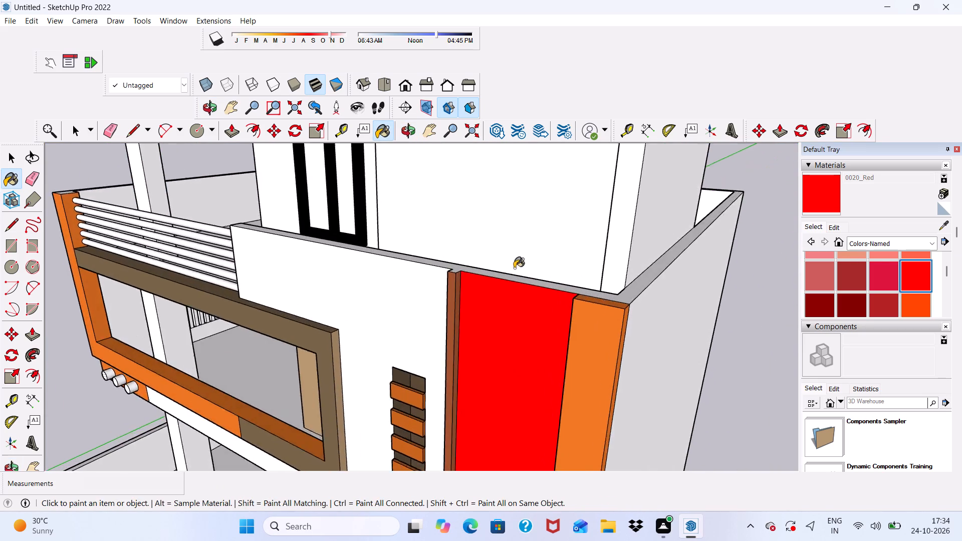
{"action": "scroll", "coordinate": [514, 268], "scroll_direction": "up", "scroll_amount": 3}
{"action": "middle_click_drag", "start_coordinate": [484, 298], "coordinate": [529, 168]}
{"action": "scroll", "coordinate": [529, 168], "scroll_direction": "up", "scroll_amount": 1}
{"action": "scroll", "coordinate": [529, 170], "scroll_direction": "down", "scroll_amount": 5}
{"action": "scroll", "coordinate": [547, 244], "scroll_direction": "down", "scroll_amount": 4}
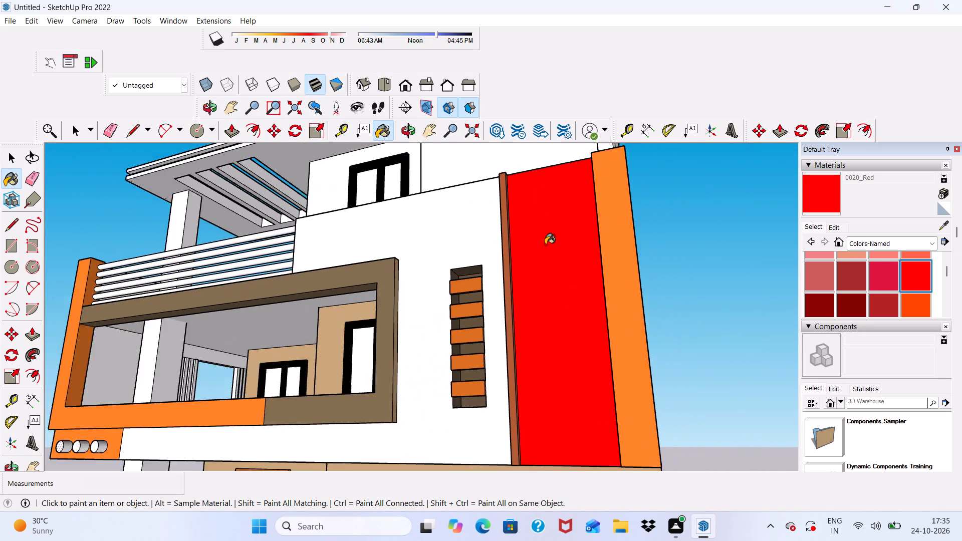
{"action": "scroll", "coordinate": [545, 244], "scroll_direction": "down", "scroll_amount": 5}
{"action": "scroll", "coordinate": [412, 178], "scroll_direction": "up", "scroll_amount": 5}
{"action": "scroll", "coordinate": [393, 170], "scroll_direction": "down", "scroll_amount": 4}
{"action": "middle_click_drag", "start_coordinate": [409, 191], "coordinate": [428, 211]}
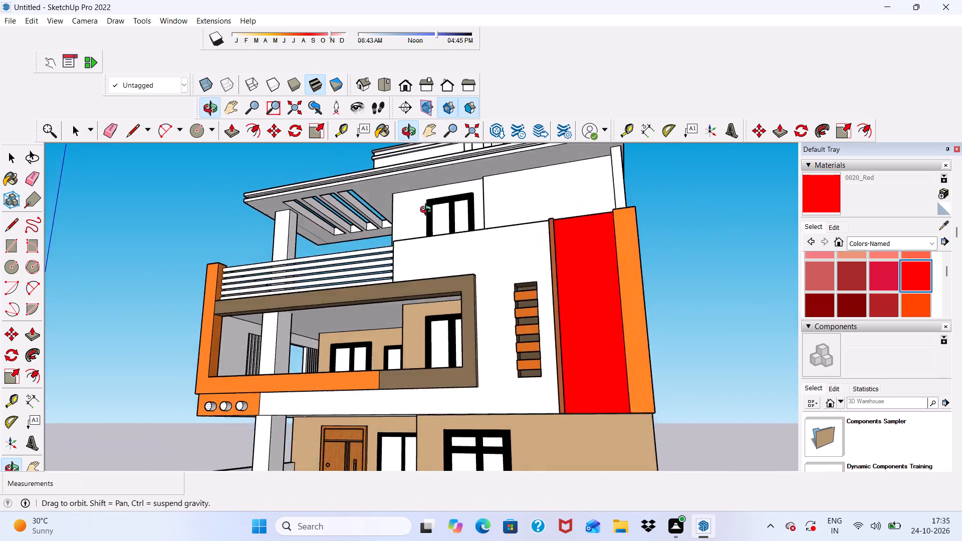
{"action": "middle_click_drag", "start_coordinate": [428, 211], "coordinate": [534, 287]}
{"action": "scroll", "coordinate": [488, 245], "scroll_direction": "up", "scroll_amount": 4}
{"action": "left_click", "coordinate": [438, 198]}
Paint the terrace-side face of the top-floor room and the narrow band along its upper edge with 0020_Red.
{"action": "middle_click_drag", "start_coordinate": [442, 225], "coordinate": [338, 217]}
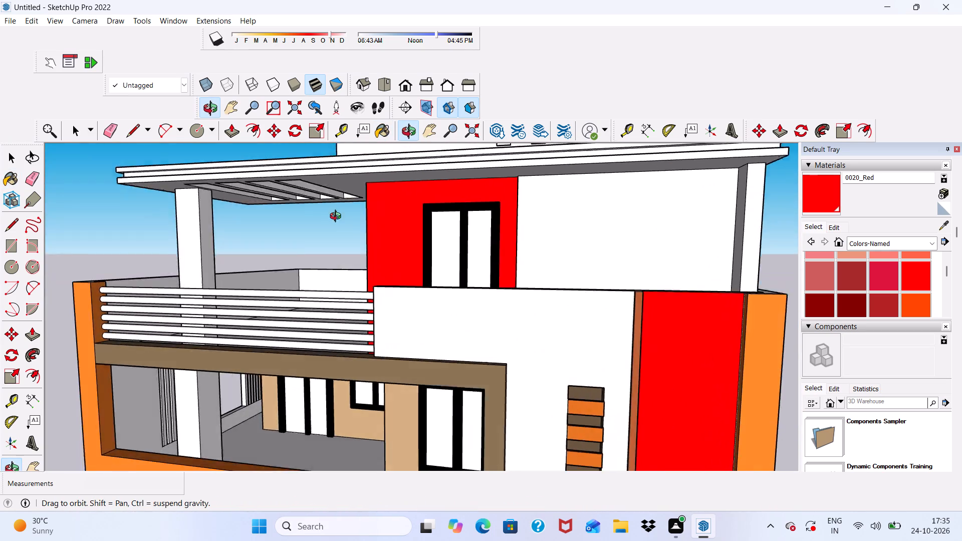
{"action": "middle_click_drag", "start_coordinate": [338, 217], "coordinate": [502, 223]}
{"action": "scroll", "coordinate": [394, 214], "scroll_direction": "up", "scroll_amount": 8}
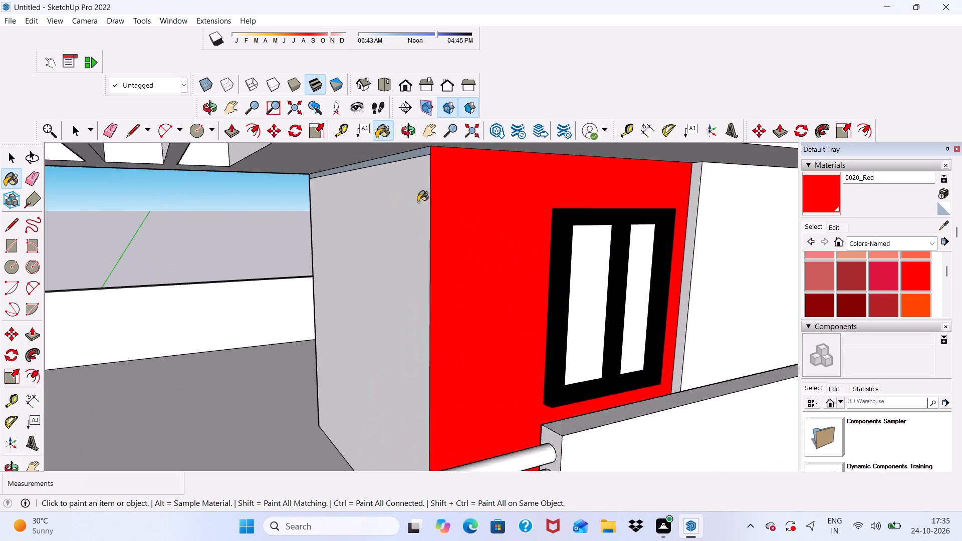
{"action": "scroll", "coordinate": [418, 202], "scroll_direction": "up", "scroll_amount": 2}
{"action": "left_click", "coordinate": [418, 202]}
{"action": "scroll", "coordinate": [397, 209], "scroll_direction": "down", "scroll_amount": 10}
{"action": "scroll", "coordinate": [406, 186], "scroll_direction": "up", "scroll_amount": 10}
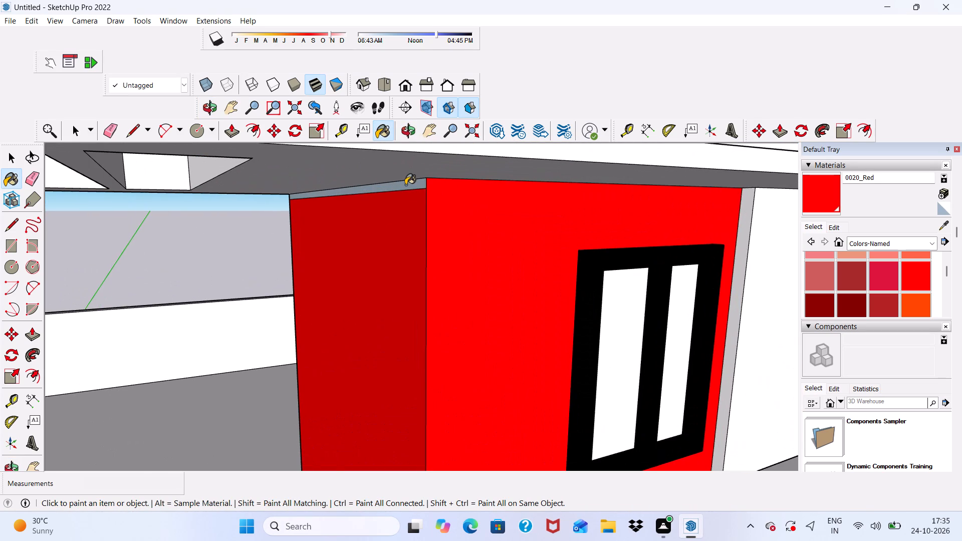
{"action": "left_click", "coordinate": [405, 185]}
Examine the red top-floor walls up close and together with the colours of the whole front facade.
{"action": "scroll", "coordinate": [405, 185], "scroll_direction": "down", "scroll_amount": 3}
{"action": "scroll", "coordinate": [470, 210], "scroll_direction": "up", "scroll_amount": 1}
{"action": "middle_click", "coordinate": [470, 210]}
{"action": "scroll", "coordinate": [576, 238], "scroll_direction": "up", "scroll_amount": 2}
{"action": "scroll", "coordinate": [463, 236], "scroll_direction": "down", "scroll_amount": 3}
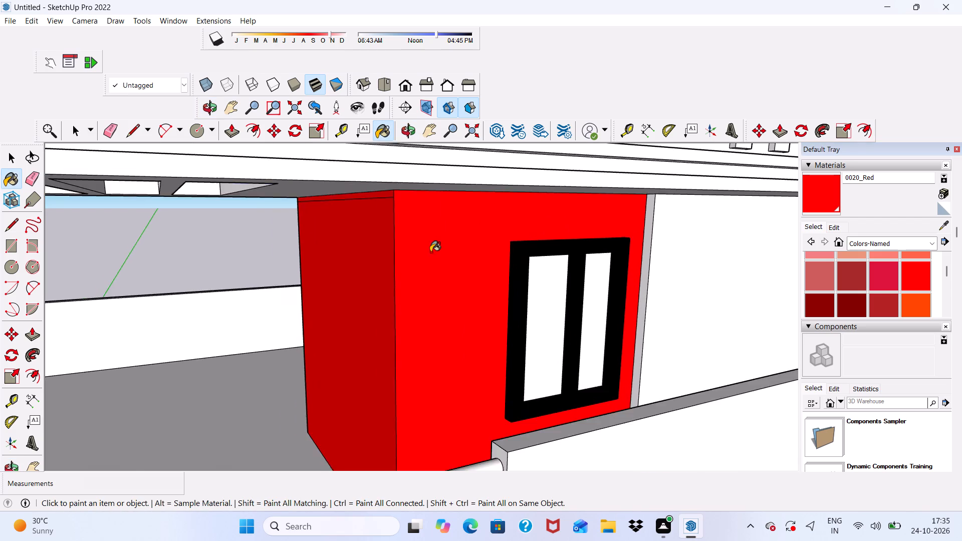
{"action": "scroll", "coordinate": [430, 252], "scroll_direction": "down", "scroll_amount": 6}
{"action": "middle_click_drag", "start_coordinate": [431, 263], "coordinate": [346, 212]}
{"action": "key", "text": "space"}
{"action": "scroll", "coordinate": [346, 213], "scroll_direction": "up", "scroll_amount": 3}
{"action": "scroll", "coordinate": [334, 196], "scroll_direction": "down", "scroll_amount": 9}
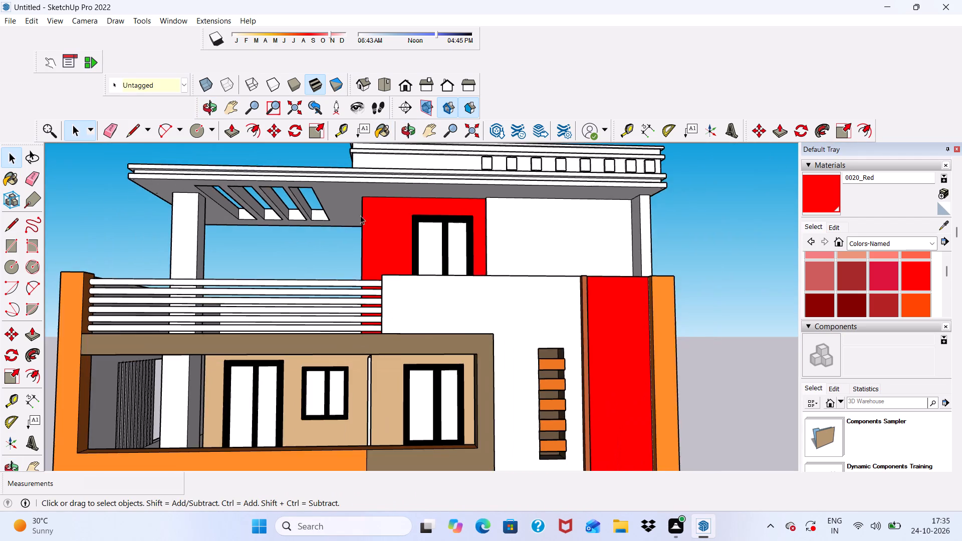
{"action": "middle_click_drag", "start_coordinate": [363, 217], "coordinate": [350, 175]}
{"action": "scroll", "coordinate": [350, 175], "scroll_direction": "up", "scroll_amount": 2}
{"action": "scroll", "coordinate": [353, 164], "scroll_direction": "down", "scroll_amount": 10}
{"action": "scroll", "coordinate": [394, 235], "scroll_direction": "up", "scroll_amount": 3}
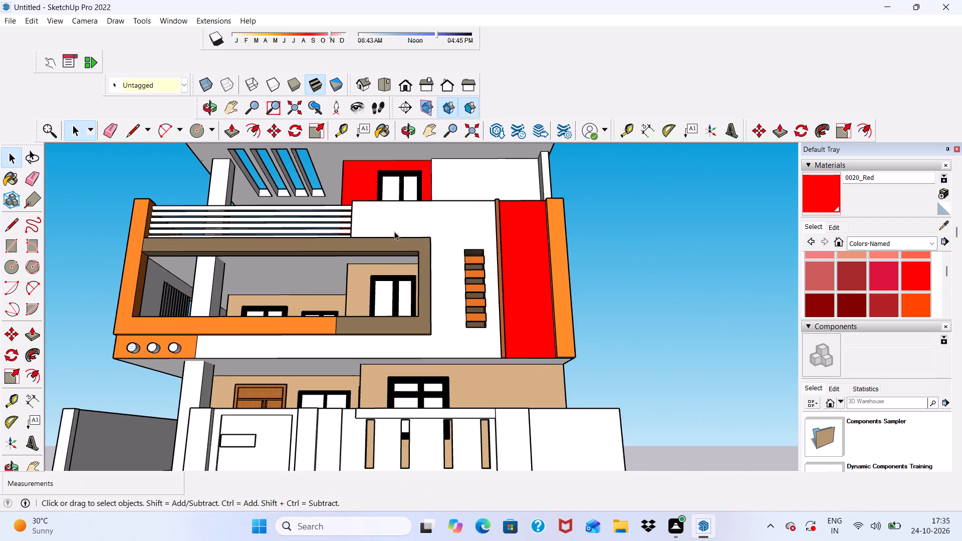
{"action": "scroll", "coordinate": [394, 231], "scroll_direction": "up", "scroll_amount": 4}
{"action": "middle_click_drag", "start_coordinate": [402, 186], "coordinate": [390, 268]}
{"action": "scroll", "coordinate": [390, 262], "scroll_direction": "up", "scroll_amount": 1}
{"action": "scroll", "coordinate": [390, 250], "scroll_direction": "down", "scroll_amount": 5}
{"action": "middle_click_drag", "start_coordinate": [415, 332], "coordinate": [415, 329]}
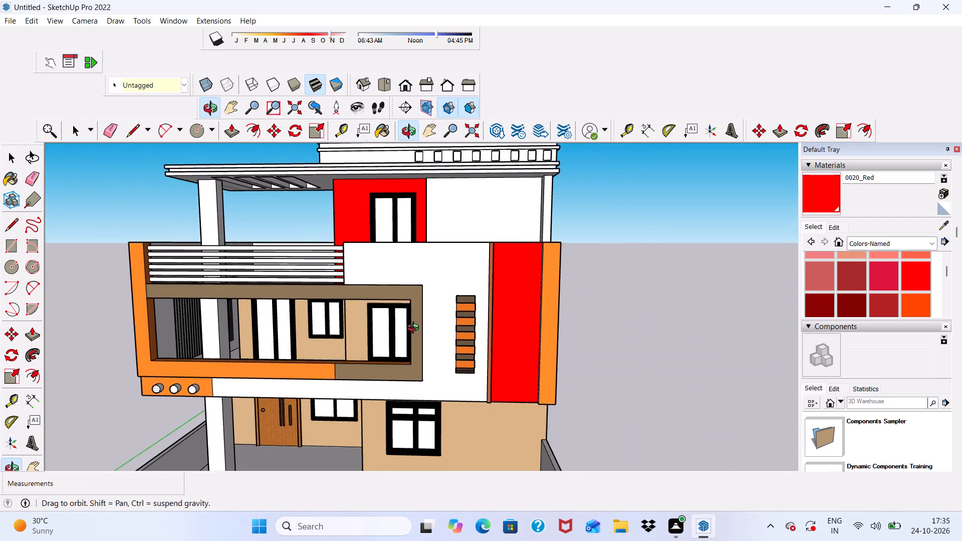
{"action": "middle_click_drag", "start_coordinate": [415, 329], "coordinate": [410, 255]}
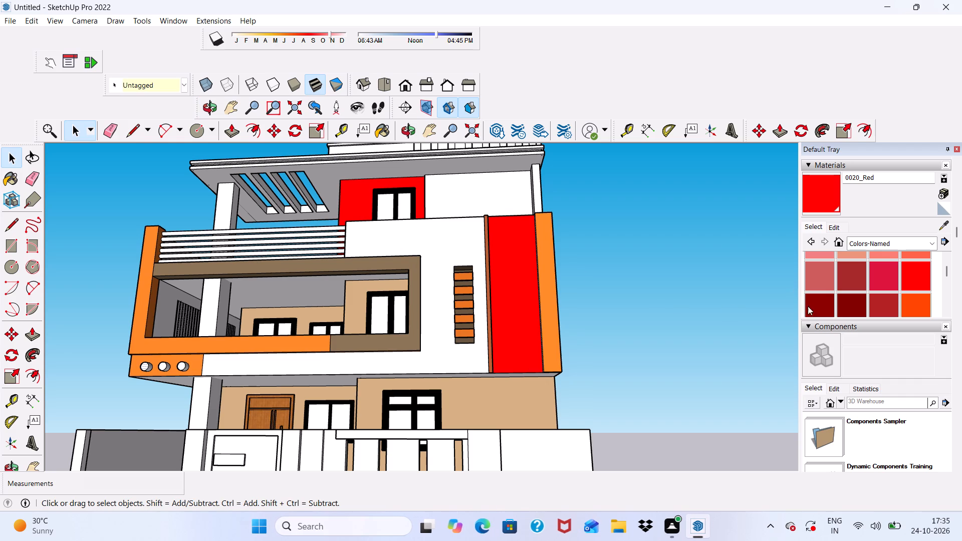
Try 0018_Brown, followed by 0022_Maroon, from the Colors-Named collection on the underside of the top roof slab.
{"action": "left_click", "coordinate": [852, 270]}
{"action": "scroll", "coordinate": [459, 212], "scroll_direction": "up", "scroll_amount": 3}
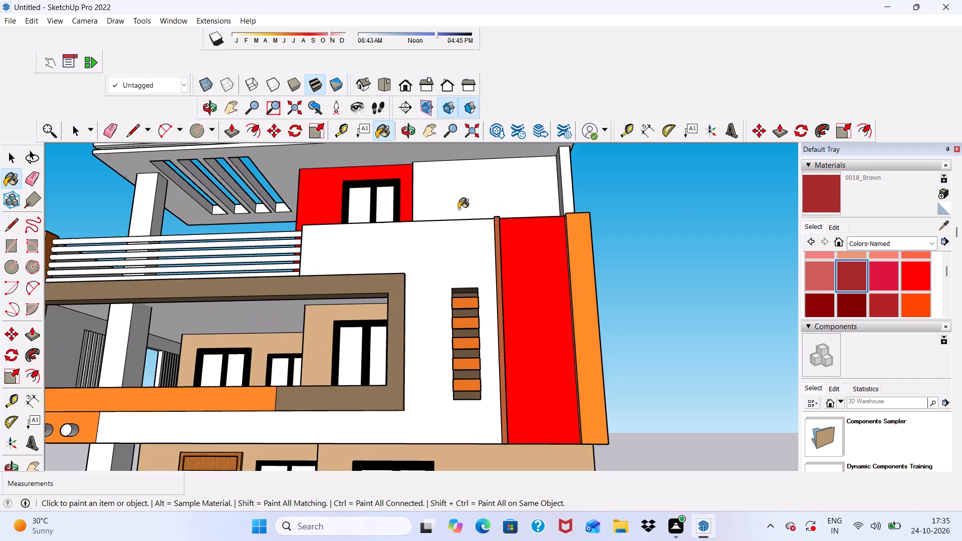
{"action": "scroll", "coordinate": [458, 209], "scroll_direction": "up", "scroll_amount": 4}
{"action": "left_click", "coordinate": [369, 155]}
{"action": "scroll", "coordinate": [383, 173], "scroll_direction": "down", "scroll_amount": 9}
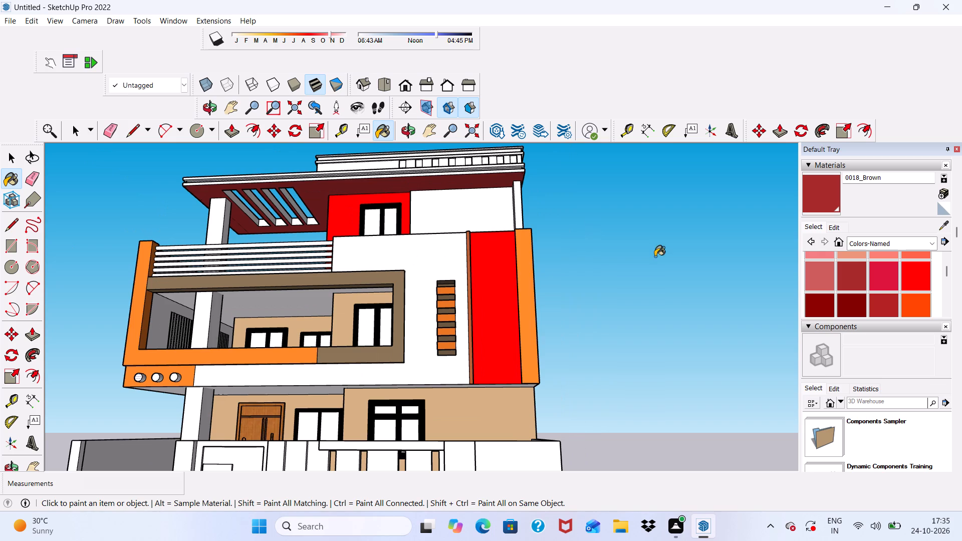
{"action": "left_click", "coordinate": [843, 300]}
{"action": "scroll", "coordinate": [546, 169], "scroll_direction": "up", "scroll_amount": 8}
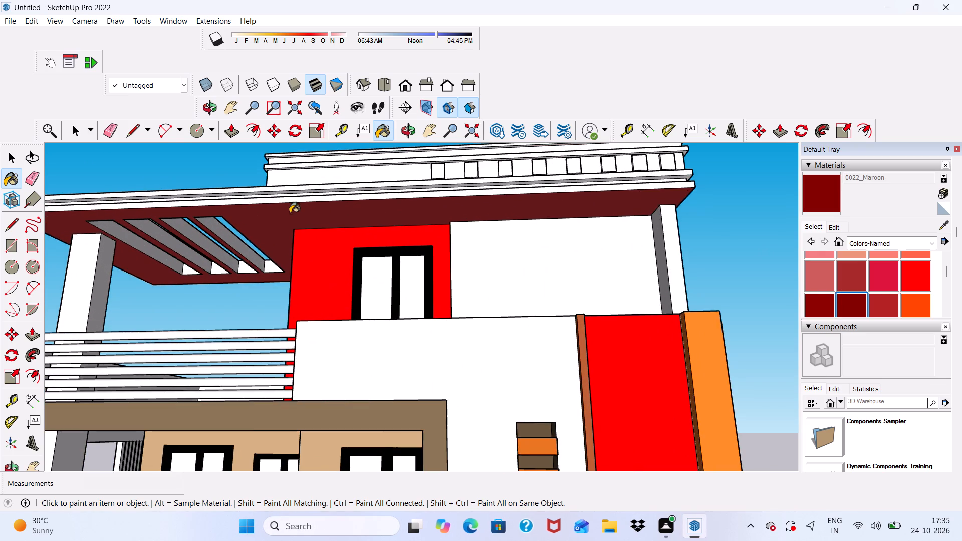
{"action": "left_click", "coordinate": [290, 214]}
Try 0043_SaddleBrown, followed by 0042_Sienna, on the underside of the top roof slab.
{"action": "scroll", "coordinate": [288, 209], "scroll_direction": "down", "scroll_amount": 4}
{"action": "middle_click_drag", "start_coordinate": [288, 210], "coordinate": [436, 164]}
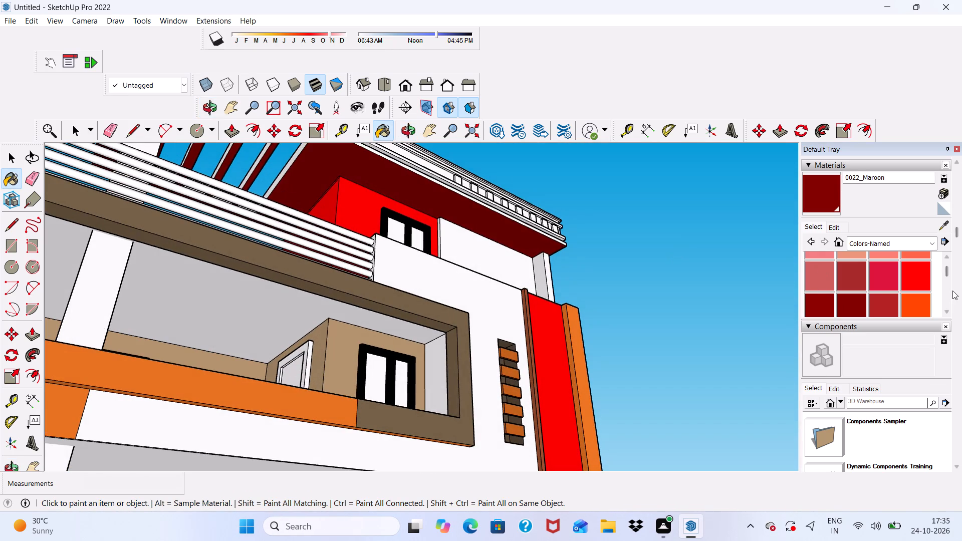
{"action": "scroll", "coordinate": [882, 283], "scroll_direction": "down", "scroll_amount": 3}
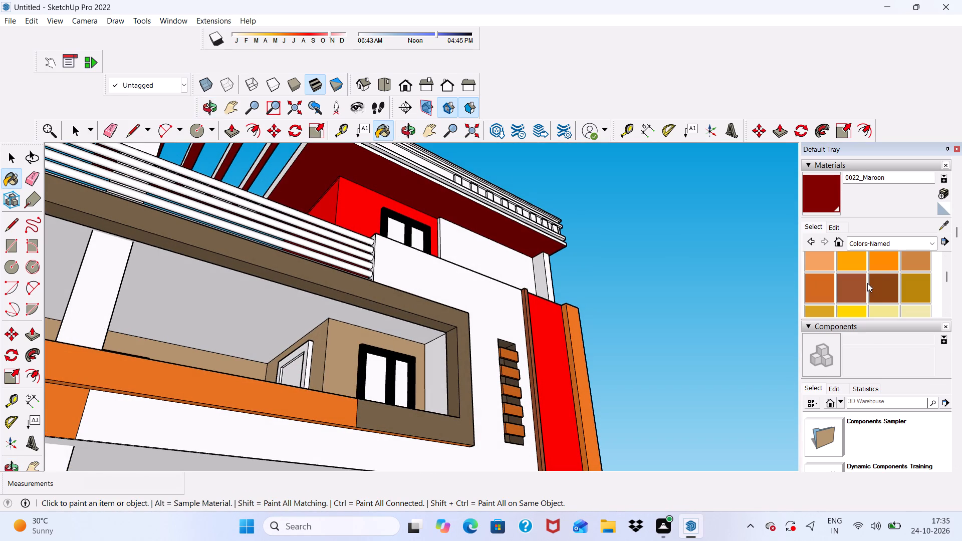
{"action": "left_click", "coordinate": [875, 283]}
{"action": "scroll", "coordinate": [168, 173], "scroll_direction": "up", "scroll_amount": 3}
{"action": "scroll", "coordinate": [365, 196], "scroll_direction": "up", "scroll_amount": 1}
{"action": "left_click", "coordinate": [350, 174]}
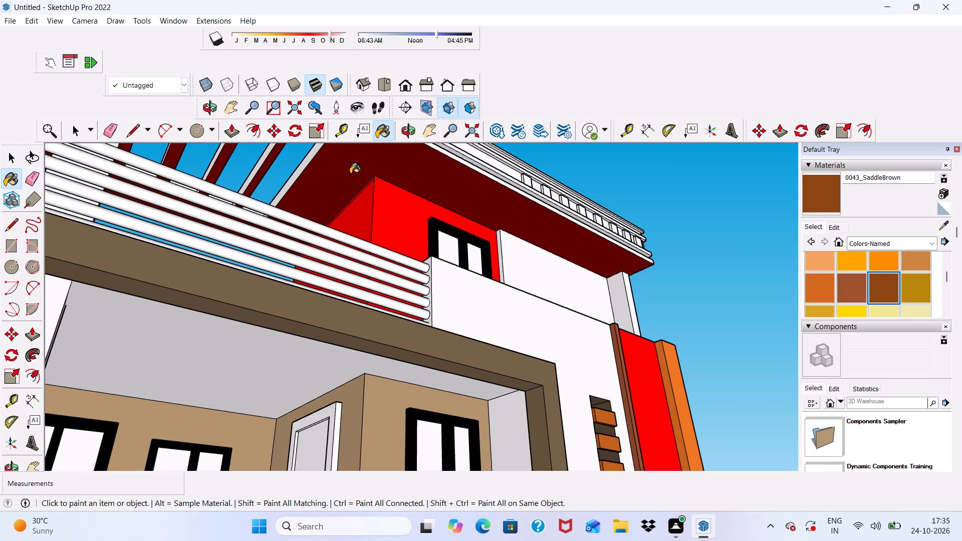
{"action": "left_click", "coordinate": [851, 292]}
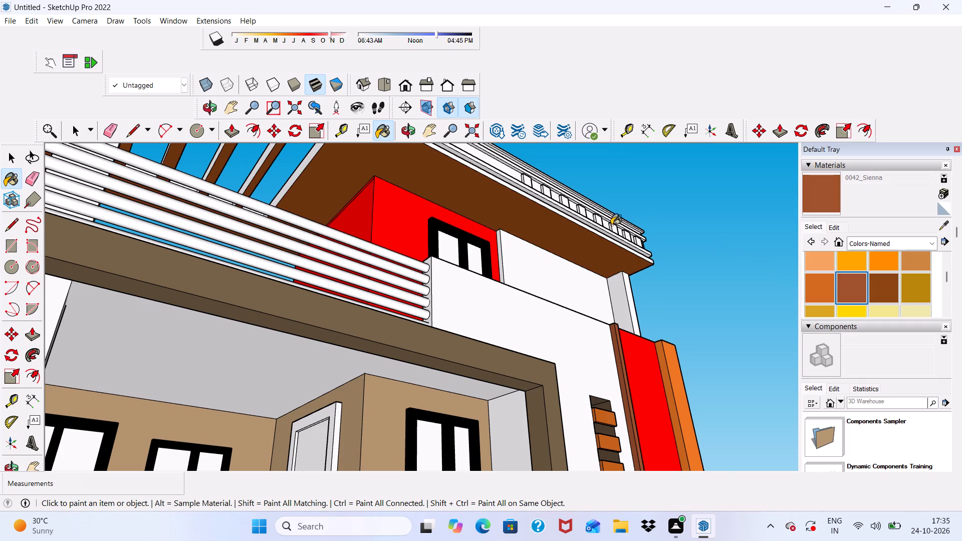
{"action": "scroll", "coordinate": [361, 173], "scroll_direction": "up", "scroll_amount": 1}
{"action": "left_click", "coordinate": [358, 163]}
Darken the 0042_Sienna material to a deep brown and check it against the whole facade.
{"action": "scroll", "coordinate": [367, 180], "scroll_direction": "down", "scroll_amount": 2}
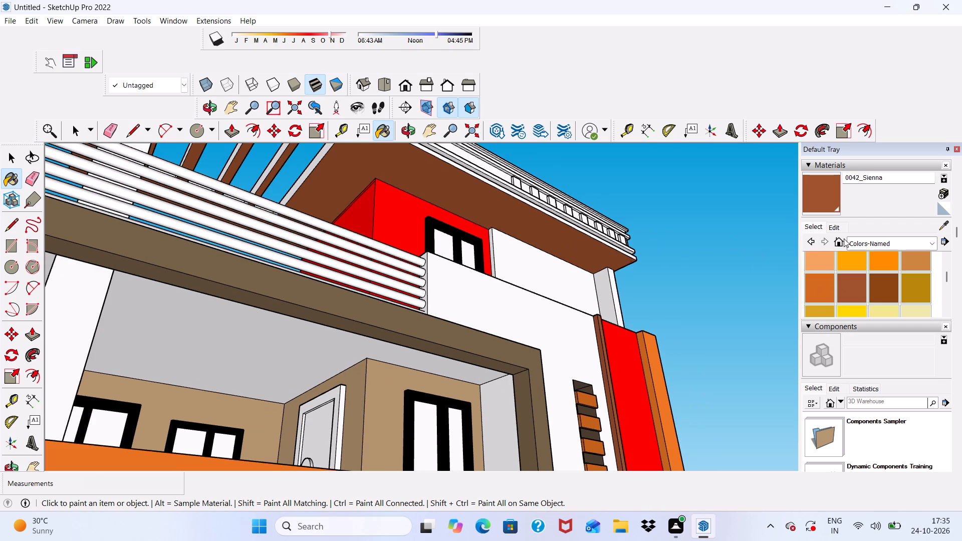
{"action": "left_click", "coordinate": [837, 234]}
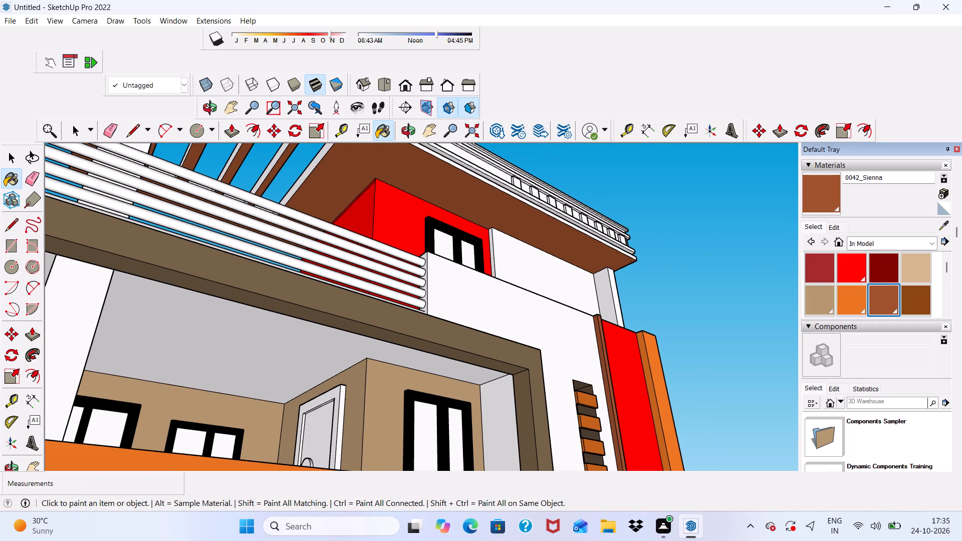
{"action": "left_click", "coordinate": [835, 224]}
{"action": "left_click_drag", "start_coordinate": [864, 282], "coordinate": [865, 294]}
{"action": "scroll", "coordinate": [582, 260], "scroll_direction": "down", "scroll_amount": 4}
{"action": "middle_click_drag", "start_coordinate": [571, 269], "coordinate": [461, 297]}
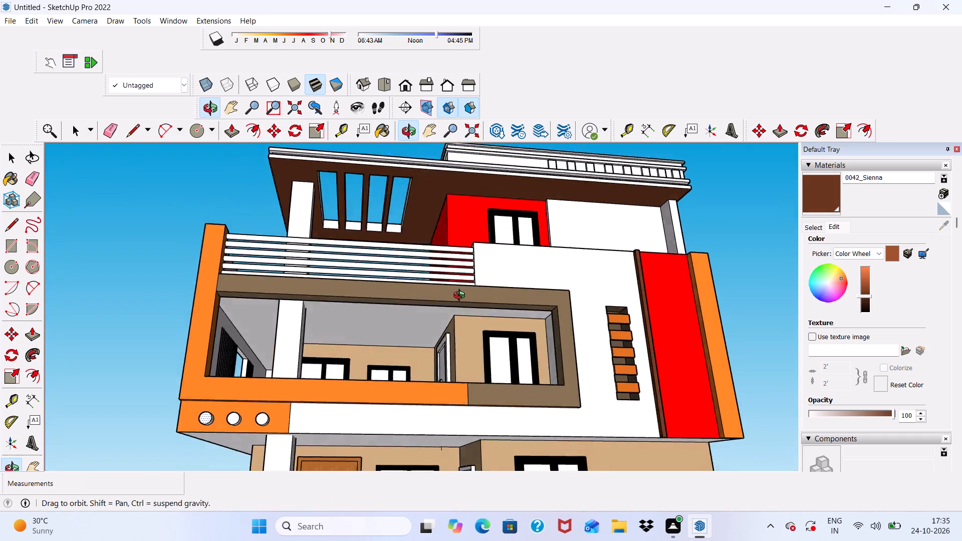
{"action": "middle_click_drag", "start_coordinate": [461, 297], "coordinate": [379, 322]}
Look through the in-model materials and the 3d Printing collection for a finish for the top roof slab.
{"action": "left_click", "coordinate": [804, 224]}
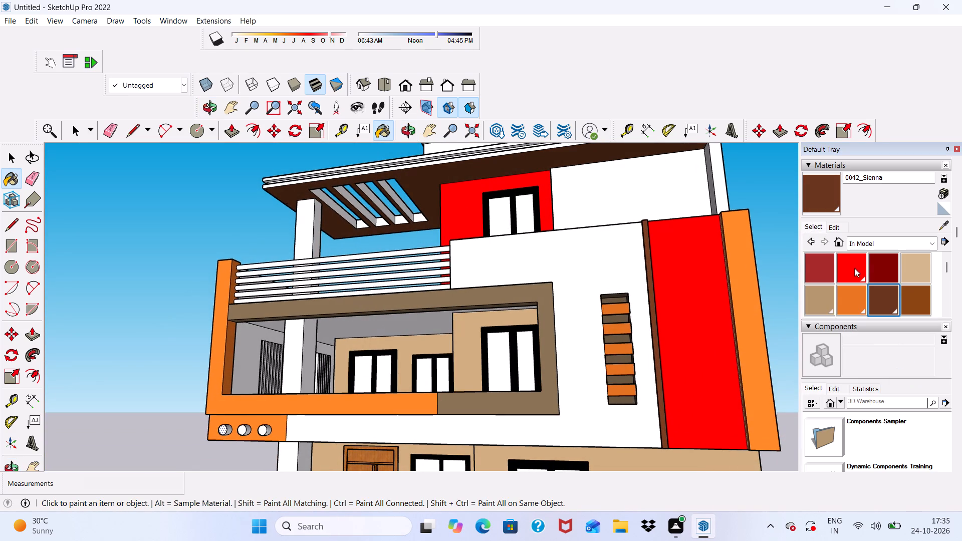
{"action": "scroll", "coordinate": [865, 285], "scroll_direction": "down", "scroll_amount": 1}
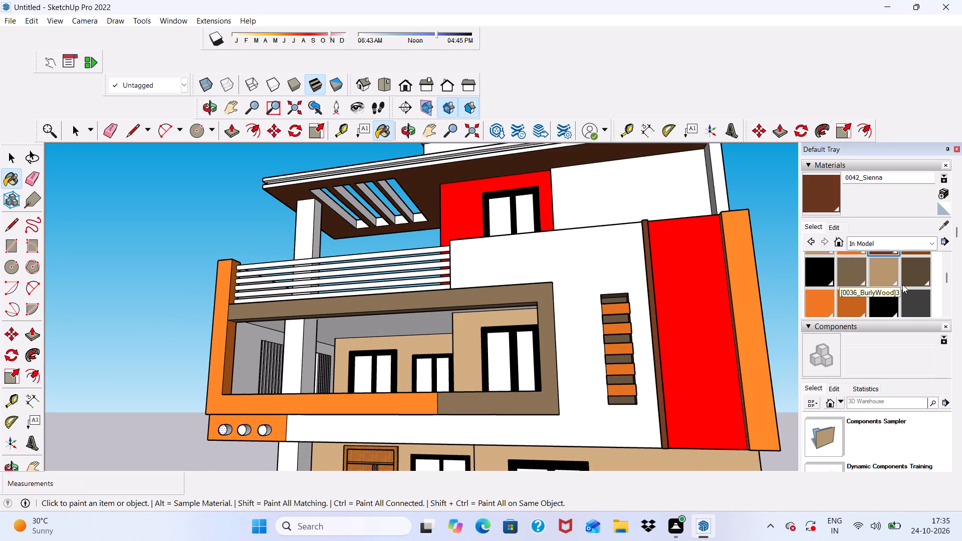
{"action": "scroll", "coordinate": [885, 268], "scroll_direction": "down", "scroll_amount": 4}
{"action": "scroll", "coordinate": [840, 207], "scroll_direction": "up", "scroll_amount": 4}
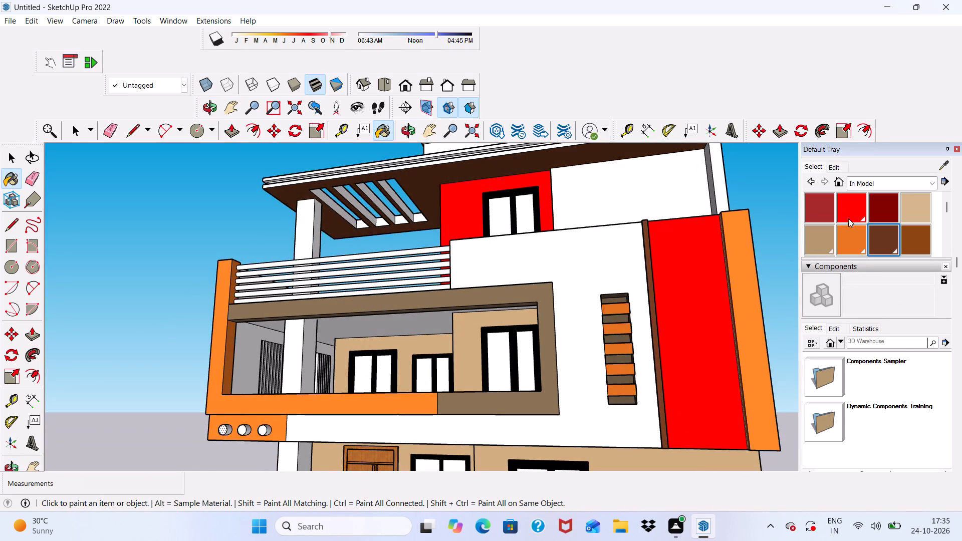
{"action": "left_click", "coordinate": [935, 185]}
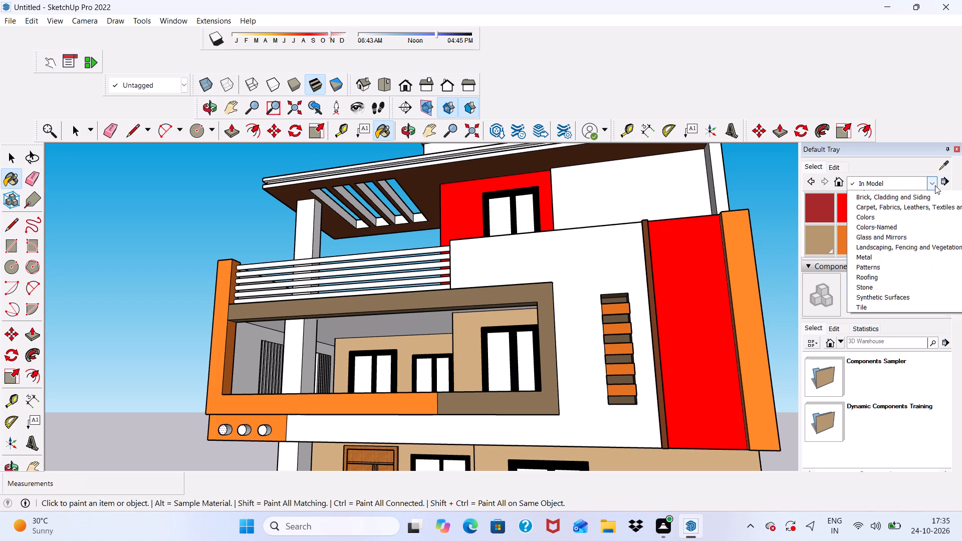
{"action": "left_click", "coordinate": [887, 219]}
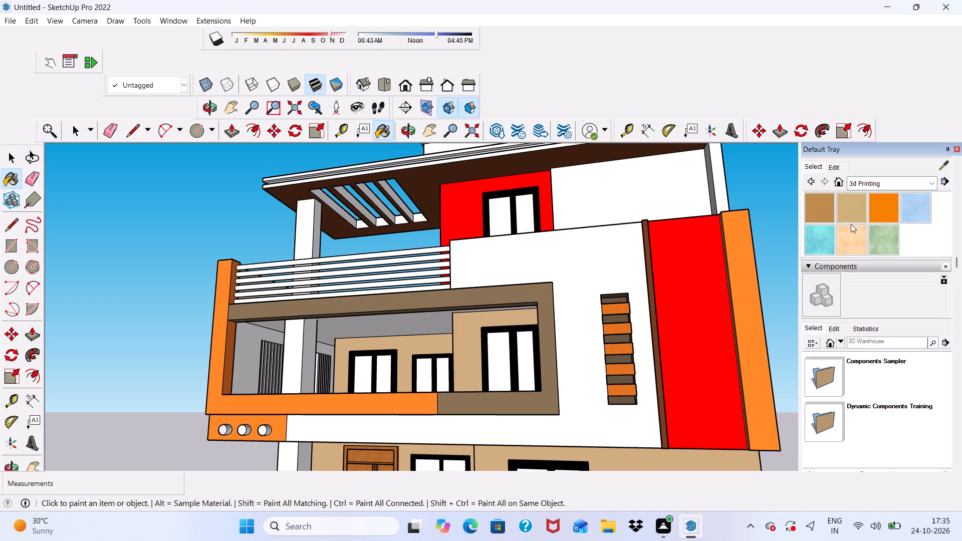
{"action": "left_click", "coordinate": [922, 183]}
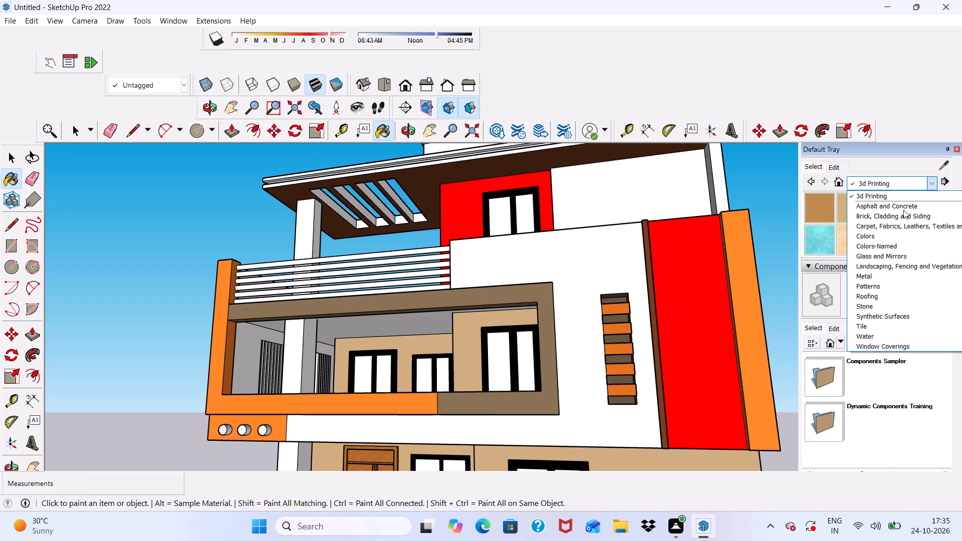
{"action": "scroll", "coordinate": [875, 206], "scroll_direction": "up", "scroll_amount": 8}
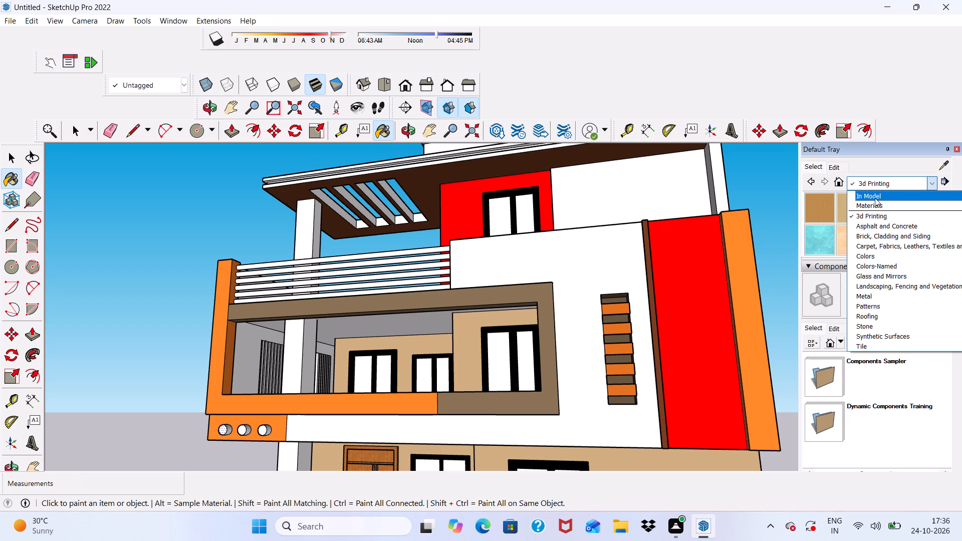
{"action": "scroll", "coordinate": [875, 202], "scroll_direction": "down", "scroll_amount": 1}
{"action": "scroll", "coordinate": [875, 204], "scroll_direction": "up", "scroll_amount": 1}
{"action": "left_click", "coordinate": [875, 205]}
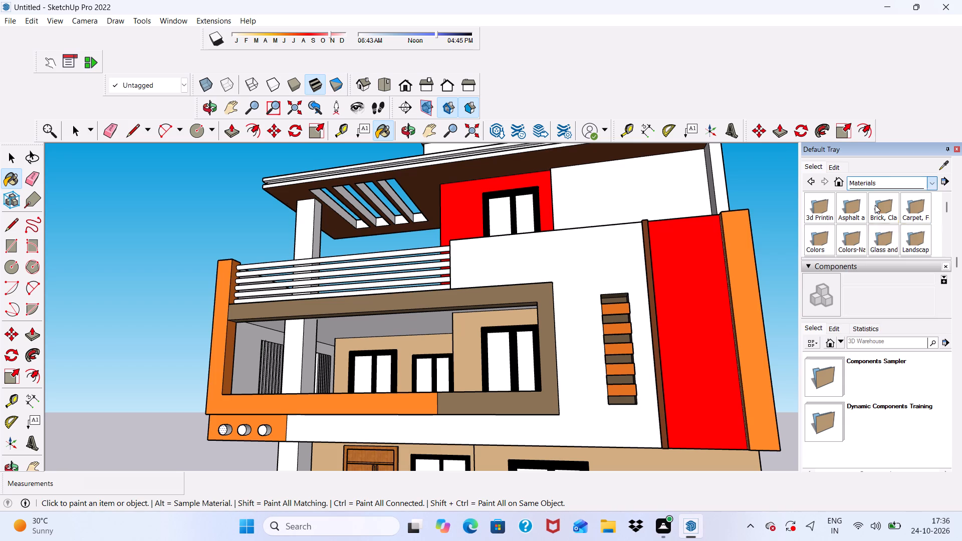
{"action": "left_click", "coordinate": [930, 187]}
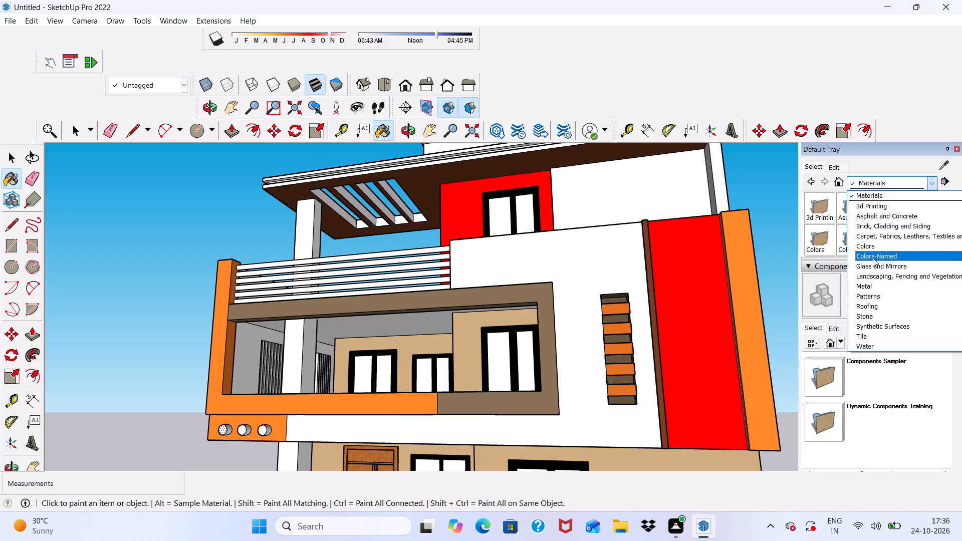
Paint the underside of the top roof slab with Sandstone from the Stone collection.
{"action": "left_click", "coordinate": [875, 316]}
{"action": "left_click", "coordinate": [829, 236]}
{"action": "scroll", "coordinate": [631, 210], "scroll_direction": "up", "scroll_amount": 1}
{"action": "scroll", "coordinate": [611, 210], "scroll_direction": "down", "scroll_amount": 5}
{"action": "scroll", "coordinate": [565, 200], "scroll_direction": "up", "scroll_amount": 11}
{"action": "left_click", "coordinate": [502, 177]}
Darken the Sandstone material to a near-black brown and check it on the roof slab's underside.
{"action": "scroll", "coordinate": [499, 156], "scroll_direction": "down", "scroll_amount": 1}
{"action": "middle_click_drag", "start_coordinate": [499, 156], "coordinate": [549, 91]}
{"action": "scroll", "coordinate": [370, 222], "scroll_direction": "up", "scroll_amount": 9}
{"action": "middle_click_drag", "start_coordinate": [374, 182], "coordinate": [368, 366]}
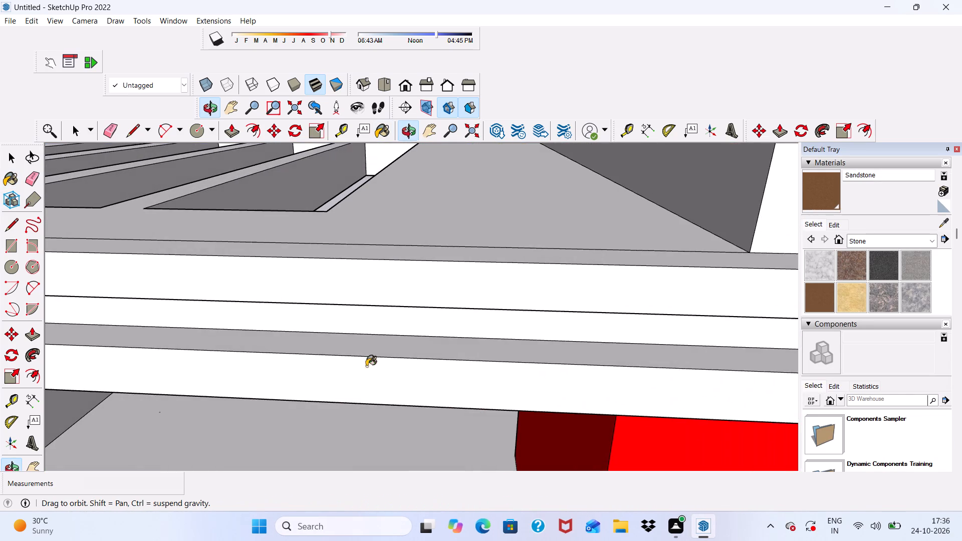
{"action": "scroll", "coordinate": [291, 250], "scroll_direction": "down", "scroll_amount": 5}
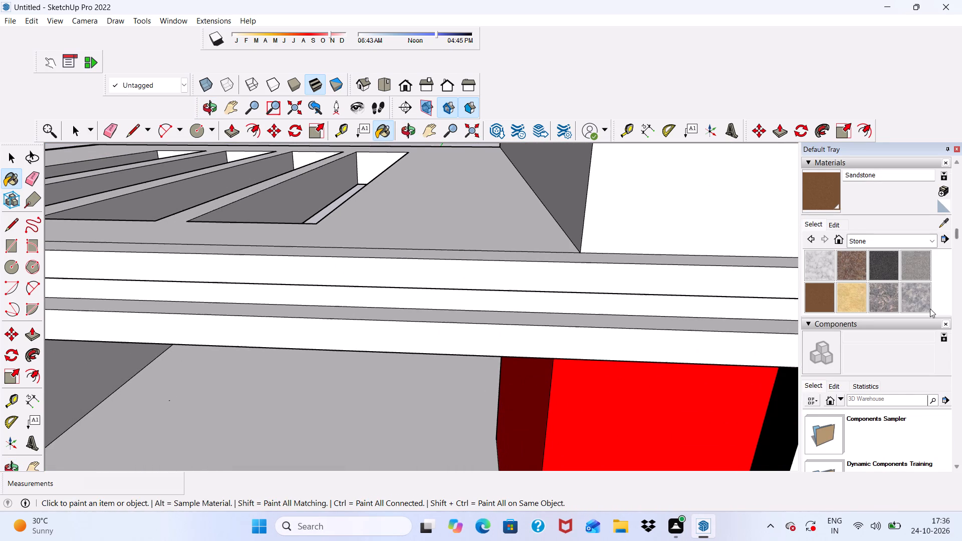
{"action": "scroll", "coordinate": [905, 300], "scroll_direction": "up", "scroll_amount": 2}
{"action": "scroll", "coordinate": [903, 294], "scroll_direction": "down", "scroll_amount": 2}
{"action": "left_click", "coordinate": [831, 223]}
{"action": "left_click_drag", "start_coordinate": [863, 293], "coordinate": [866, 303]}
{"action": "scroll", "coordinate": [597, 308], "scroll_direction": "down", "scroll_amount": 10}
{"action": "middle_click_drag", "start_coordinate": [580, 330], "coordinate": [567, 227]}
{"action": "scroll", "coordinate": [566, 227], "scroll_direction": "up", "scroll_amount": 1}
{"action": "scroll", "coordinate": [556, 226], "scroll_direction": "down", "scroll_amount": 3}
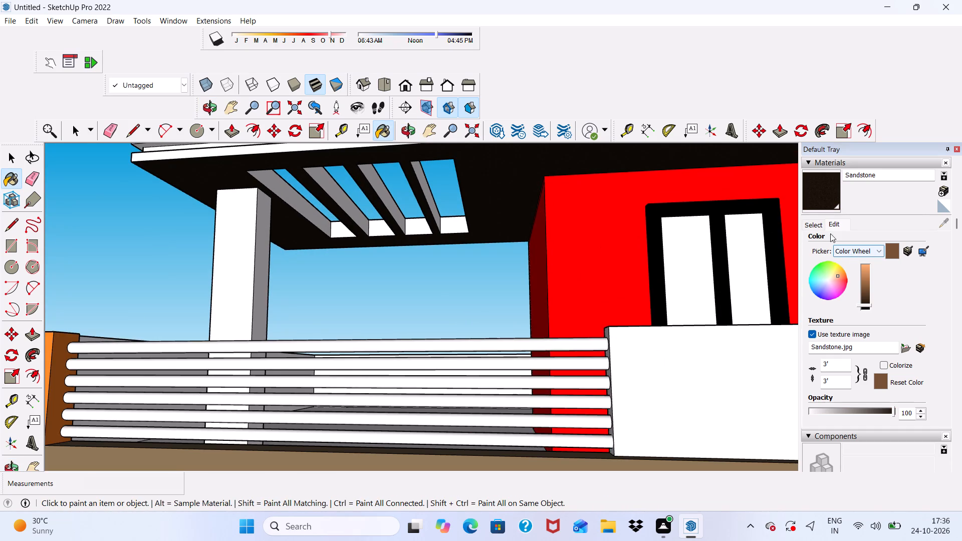
Paint the underside of the top roof slab with Wood Veneer 01 from the Wood collection.
{"action": "left_click", "coordinate": [811, 223]}
{"action": "left_click", "coordinate": [932, 242]}
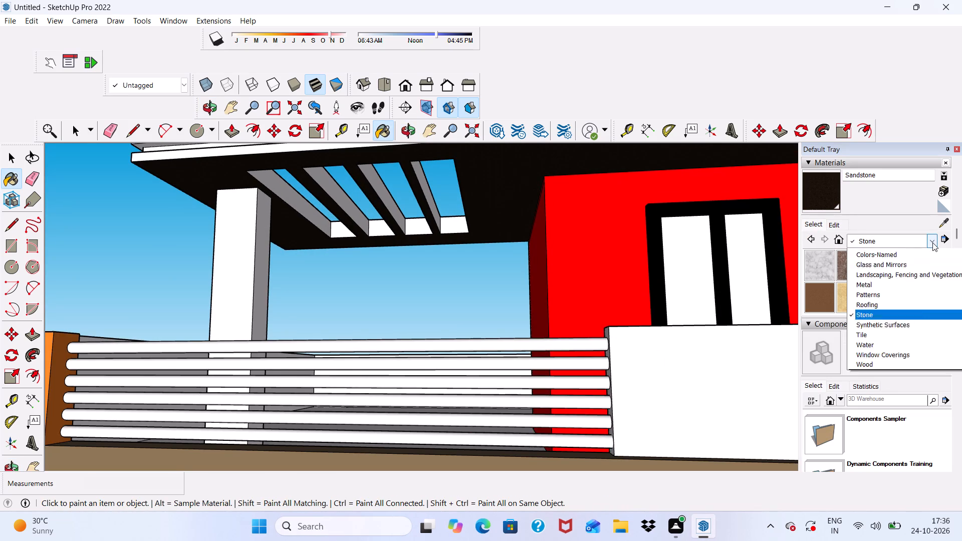
{"action": "left_click", "coordinate": [872, 406]}
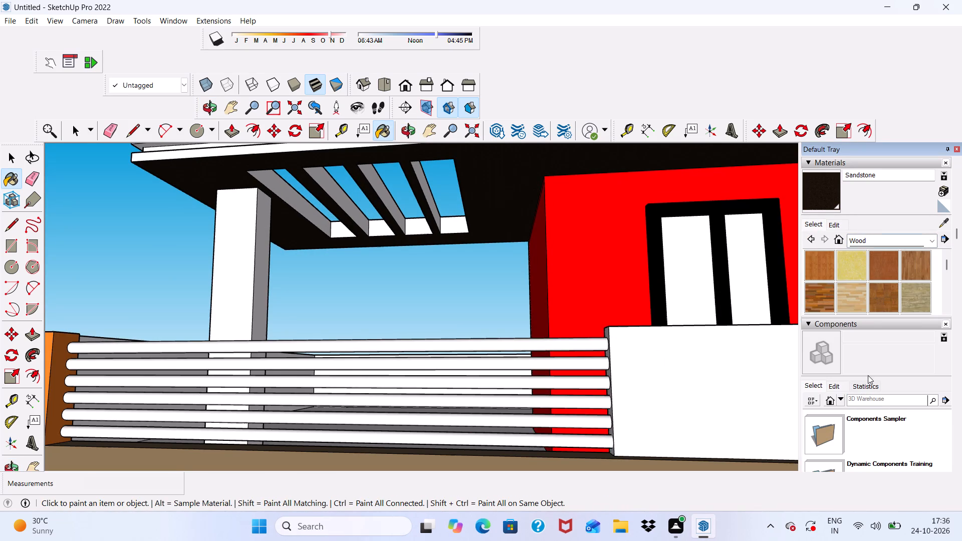
{"action": "scroll", "coordinate": [880, 297], "scroll_direction": "down", "scroll_amount": 1}
{"action": "left_click", "coordinate": [881, 277]}
{"action": "scroll", "coordinate": [862, 280], "scroll_direction": "down", "scroll_amount": 5}
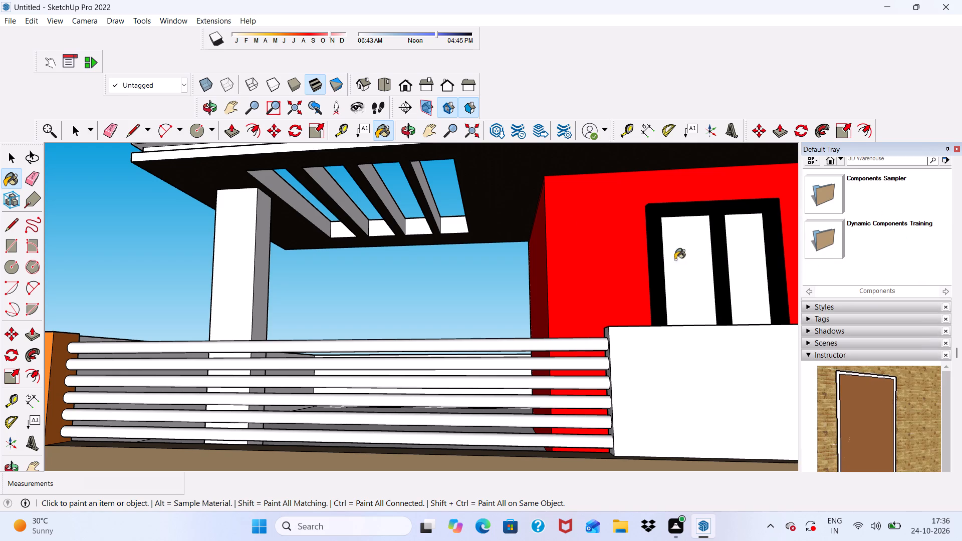
{"action": "scroll", "coordinate": [551, 221], "scroll_direction": "up", "scroll_amount": 4}
{"action": "left_click", "coordinate": [502, 175]}
{"action": "scroll", "coordinate": [492, 204], "scroll_direction": "down", "scroll_amount": 7}
{"action": "middle_click_drag", "start_coordinate": [488, 147], "coordinate": [483, 109]}
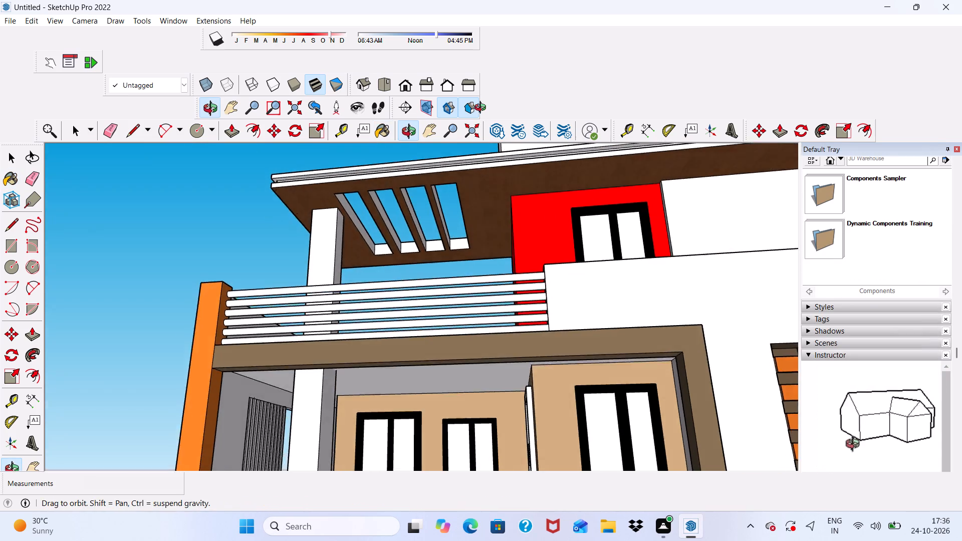
{"action": "middle_click_drag", "start_coordinate": [483, 109], "coordinate": [483, 112]}
Darken the Wood Veneer 01 material to a dark brown.
{"action": "scroll", "coordinate": [479, 150], "scroll_direction": "up", "scroll_amount": 4}
{"action": "scroll", "coordinate": [509, 185], "scroll_direction": "up", "scroll_amount": 1}
{"action": "left_click", "coordinate": [838, 223]}
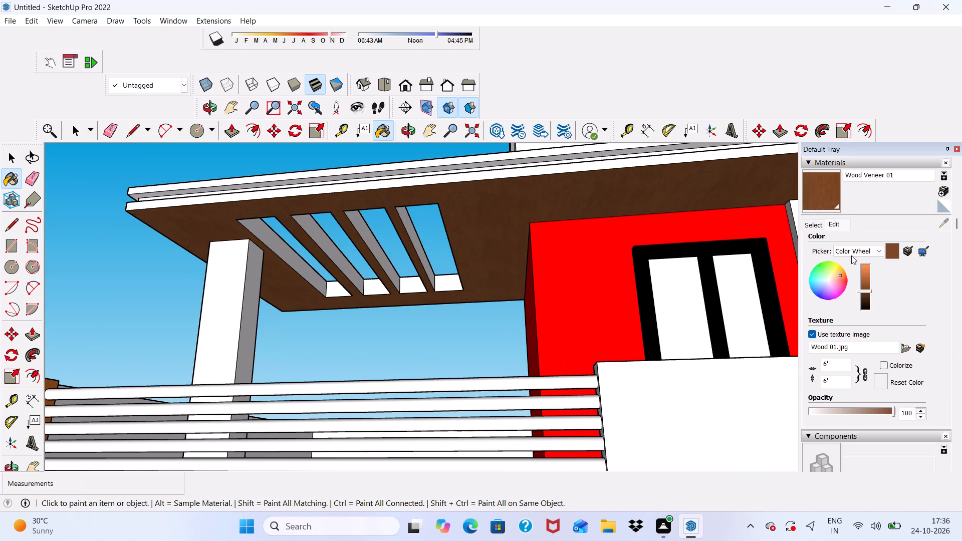
{"action": "left_click_drag", "start_coordinate": [863, 292], "coordinate": [865, 297]}
{"action": "scroll", "coordinate": [579, 237], "scroll_direction": "up", "scroll_amount": 4}
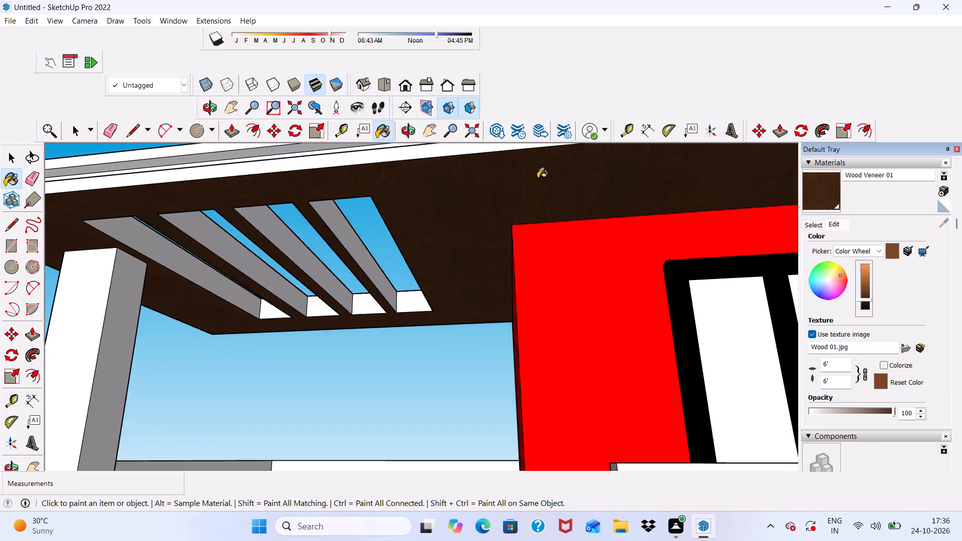
Paint the upper surface of the top roof slab around the pergola openings with the darkened Wood Veneer 01.
{"action": "scroll", "coordinate": [512, 175], "scroll_direction": "down", "scroll_amount": 5}
{"action": "middle_click_drag", "start_coordinate": [451, 198], "coordinate": [506, 88]}
{"action": "scroll", "coordinate": [424, 191], "scroll_direction": "up", "scroll_amount": 9}
{"action": "middle_click_drag", "start_coordinate": [424, 179], "coordinate": [428, 226]}
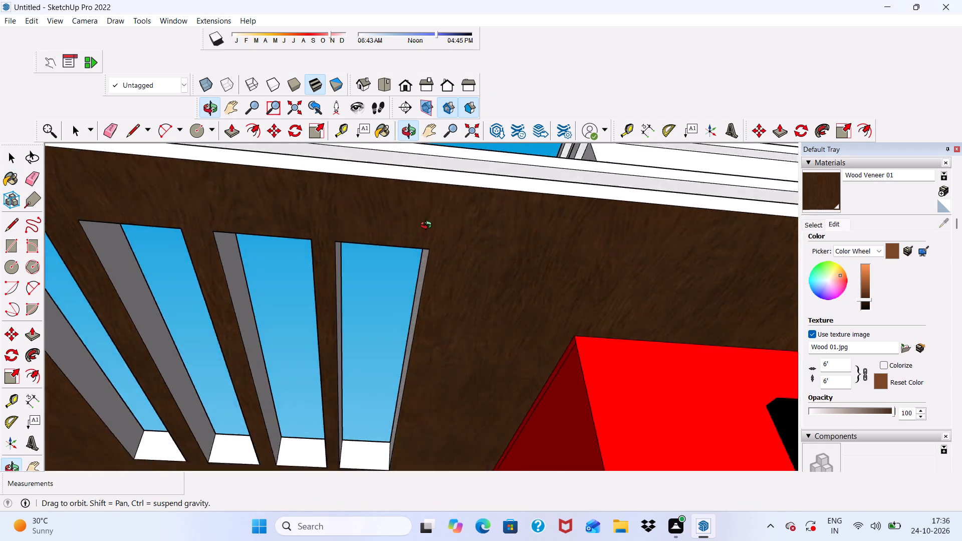
{"action": "middle_click_drag", "start_coordinate": [428, 226], "coordinate": [370, 343]}
{"action": "scroll", "coordinate": [360, 294], "scroll_direction": "up", "scroll_amount": 6}
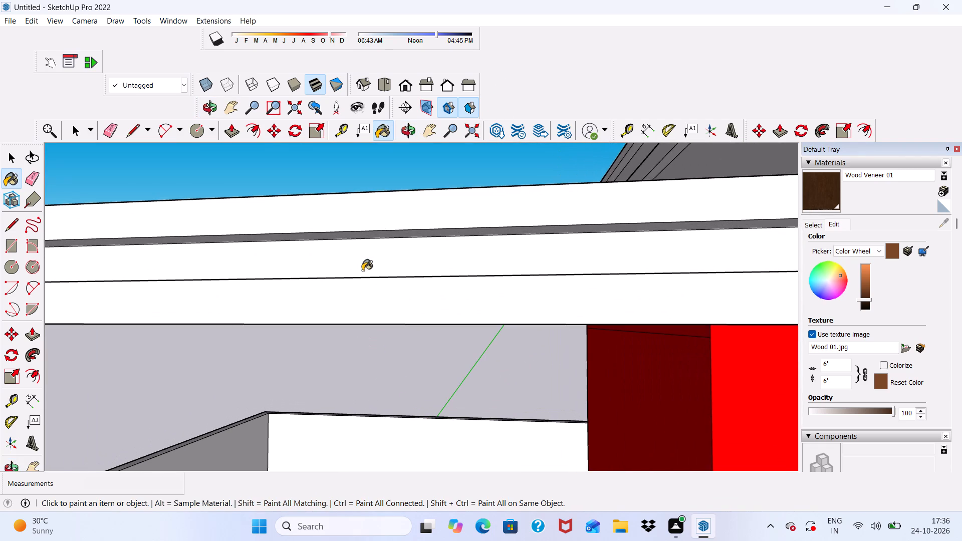
{"action": "scroll", "coordinate": [362, 269], "scroll_direction": "down", "scroll_amount": 4}
{"action": "middle_click_drag", "start_coordinate": [362, 269], "coordinate": [313, 372]}
{"action": "scroll", "coordinate": [294, 323], "scroll_direction": "up", "scroll_amount": 2}
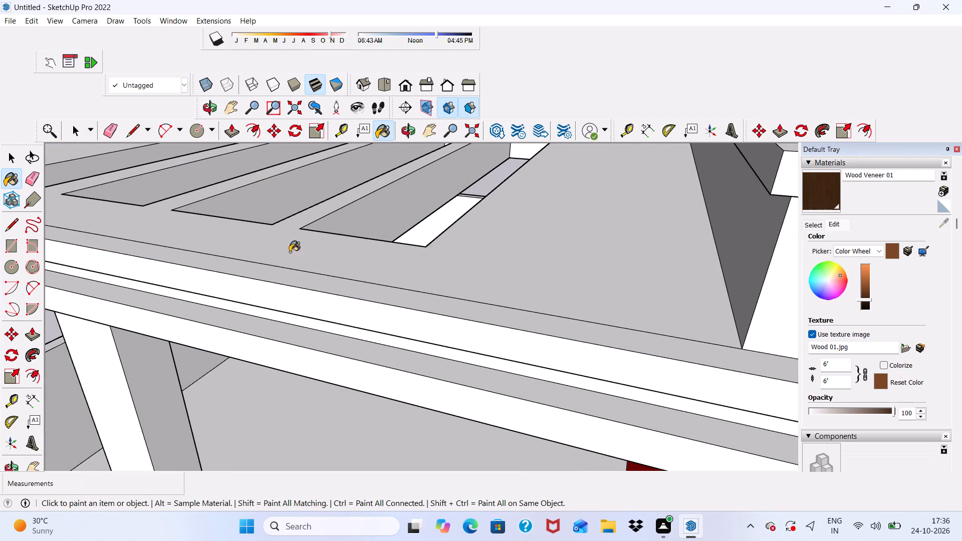
{"action": "left_click", "coordinate": [290, 252]}
Paint an inner side face of a pergola opening in the top roof slab with the dark Wood Veneer 01.
{"action": "scroll", "coordinate": [291, 253], "scroll_direction": "down", "scroll_amount": 5}
{"action": "middle_click_drag", "start_coordinate": [311, 290], "coordinate": [585, 308]}
{"action": "scroll", "coordinate": [586, 308], "scroll_direction": "up", "scroll_amount": 1}
{"action": "scroll", "coordinate": [544, 270], "scroll_direction": "down", "scroll_amount": 5}
{"action": "middle_click_drag", "start_coordinate": [502, 313], "coordinate": [435, 138]}
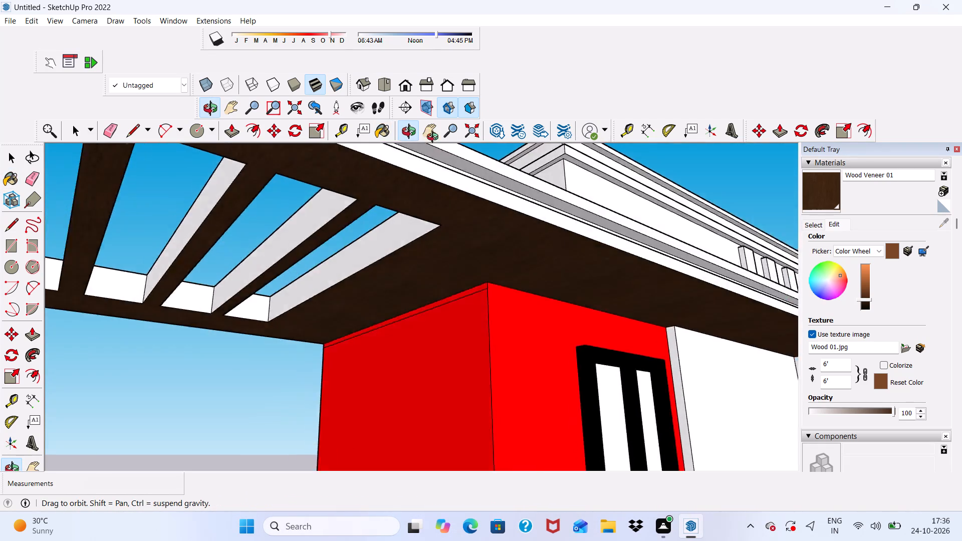
{"action": "middle_click_drag", "start_coordinate": [435, 138], "coordinate": [258, 343]}
{"action": "scroll", "coordinate": [254, 297], "scroll_direction": "up", "scroll_amount": 10}
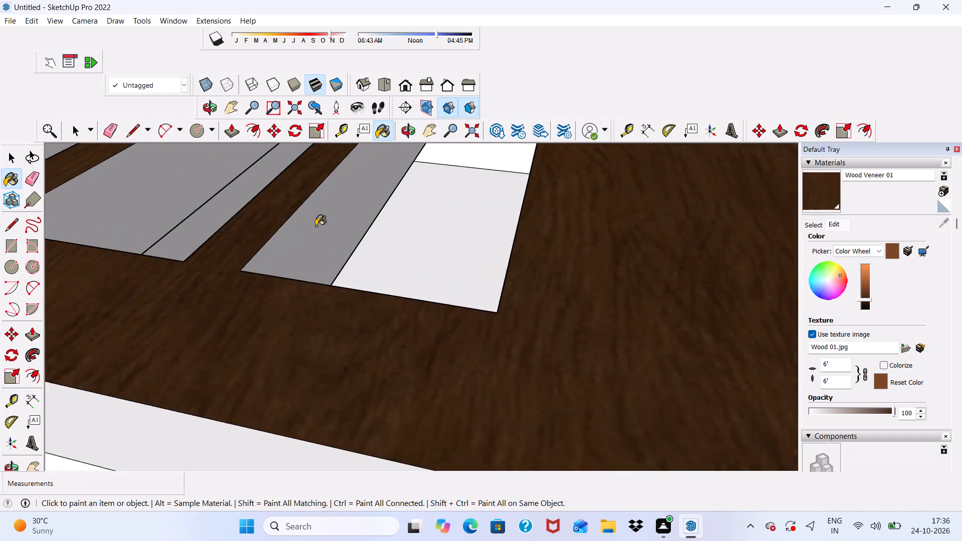
{"action": "scroll", "coordinate": [316, 226], "scroll_direction": "up", "scroll_amount": 1}
{"action": "left_click", "coordinate": [315, 225]}
Recolour the Wood Veneer 01 material to a lighter reddish brown.
{"action": "scroll", "coordinate": [316, 238], "scroll_direction": "down", "scroll_amount": 6}
{"action": "middle_click_drag", "start_coordinate": [366, 277], "coordinate": [475, 312]}
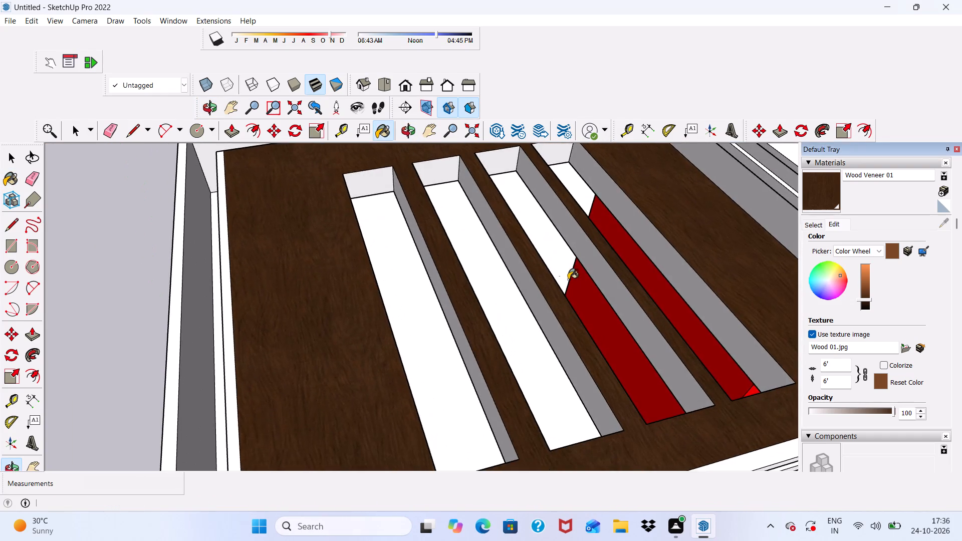
{"action": "scroll", "coordinate": [534, 298], "scroll_direction": "down", "scroll_amount": 3}
{"action": "middle_click_drag", "start_coordinate": [511, 328], "coordinate": [381, 221]}
{"action": "scroll", "coordinate": [378, 222], "scroll_direction": "up", "scroll_amount": 1}
{"action": "scroll", "coordinate": [376, 223], "scroll_direction": "down", "scroll_amount": 6}
{"action": "middle_click_drag", "start_coordinate": [390, 251], "coordinate": [394, 182]}
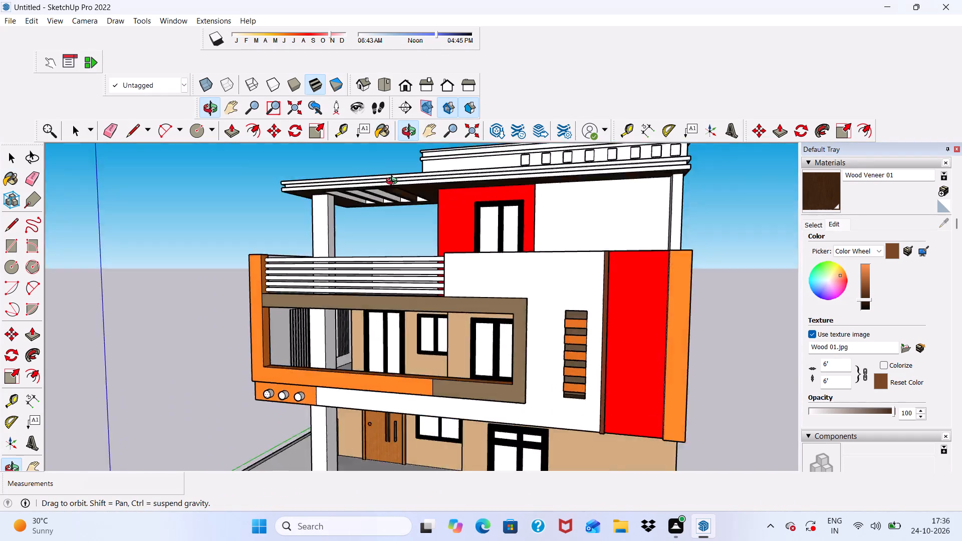
{"action": "middle_click_drag", "start_coordinate": [394, 182], "coordinate": [461, 17]}
{"action": "scroll", "coordinate": [417, 284], "scroll_direction": "up", "scroll_amount": 10}
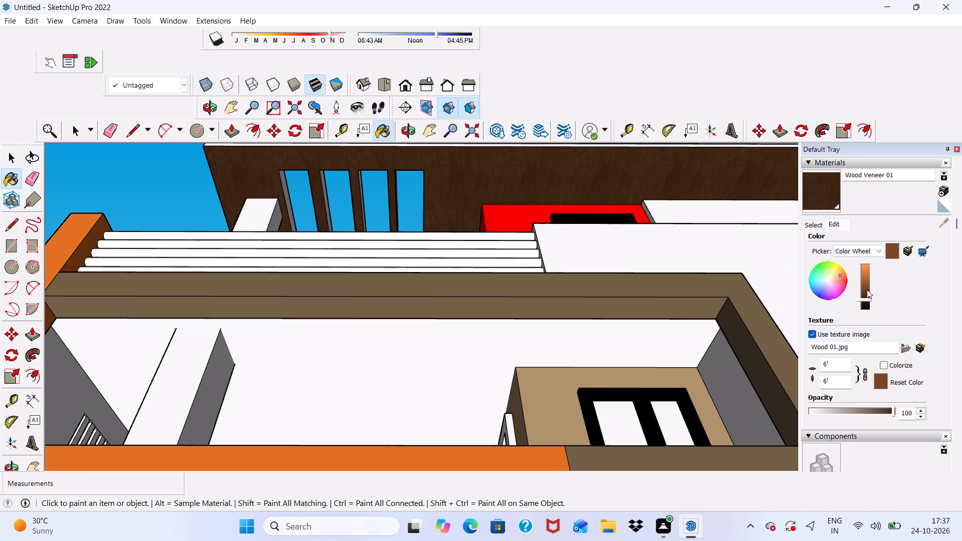
{"action": "left_click", "coordinate": [840, 274]}
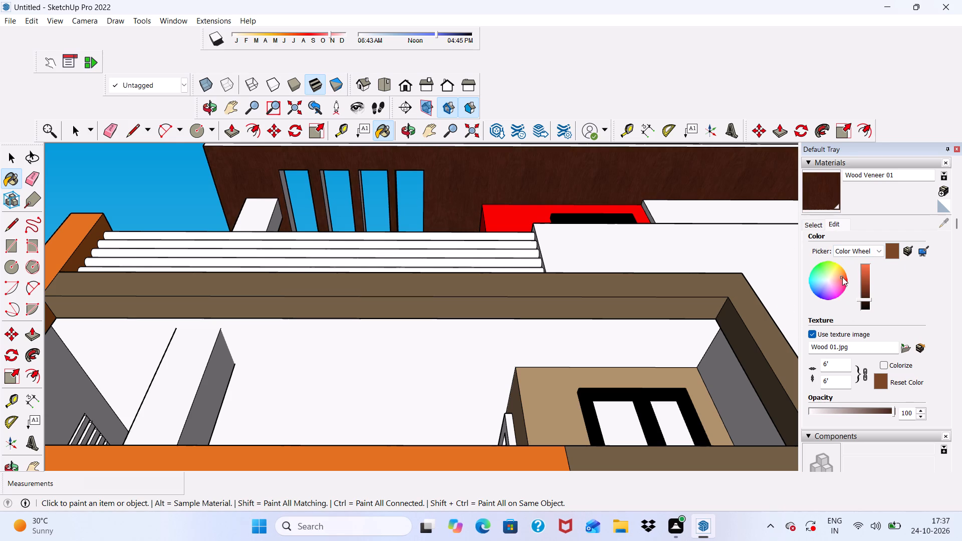
{"action": "left_click", "coordinate": [842, 279]}
{"action": "left_click_drag", "start_coordinate": [864, 298], "coordinate": [863, 284]}
Paint the long inner faces of the first pergola openings with the reddish-brown Wood Veneer 01.
{"action": "scroll", "coordinate": [618, 273], "scroll_direction": "down", "scroll_amount": 4}
{"action": "middle_click_drag", "start_coordinate": [616, 287], "coordinate": [611, 397]}
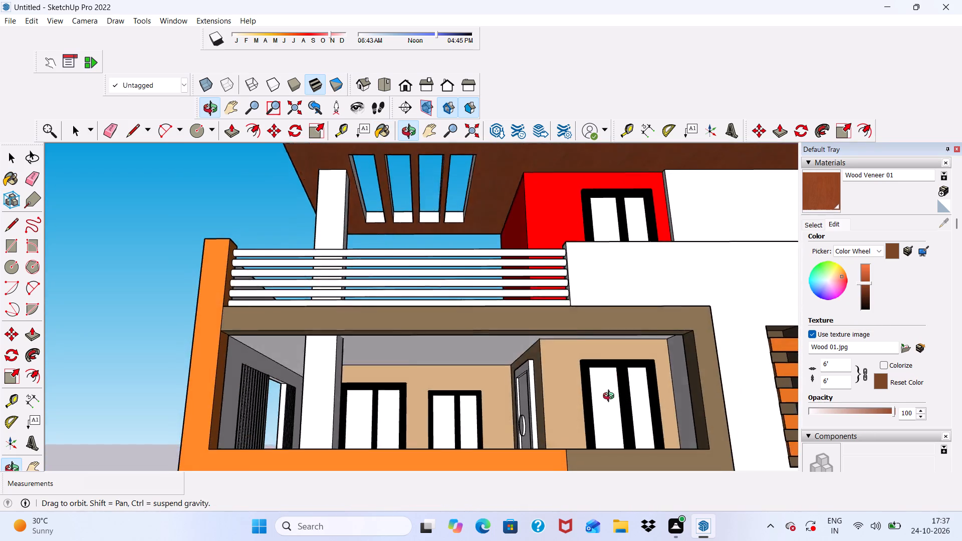
{"action": "middle_click_drag", "start_coordinate": [611, 397], "coordinate": [573, 397]}
{"action": "scroll", "coordinate": [326, 269], "scroll_direction": "down", "scroll_amount": 4}
{"action": "scroll", "coordinate": [305, 199], "scroll_direction": "up", "scroll_amount": 11}
{"action": "middle_click_drag", "start_coordinate": [312, 204], "coordinate": [344, 247]}
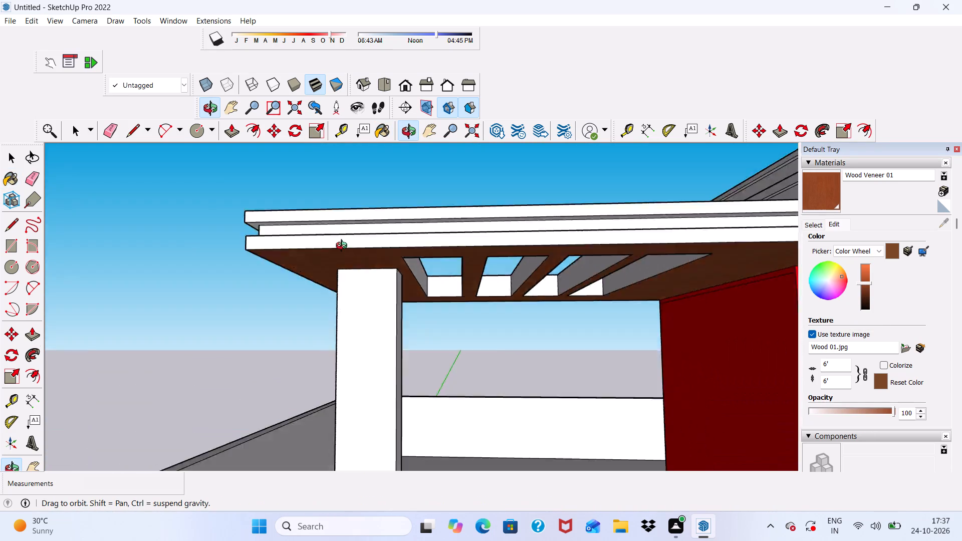
{"action": "middle_click_drag", "start_coordinate": [344, 247], "coordinate": [328, 395]}
{"action": "scroll", "coordinate": [406, 350], "scroll_direction": "down", "scroll_amount": 1}
{"action": "scroll", "coordinate": [355, 324], "scroll_direction": "up", "scroll_amount": 13}
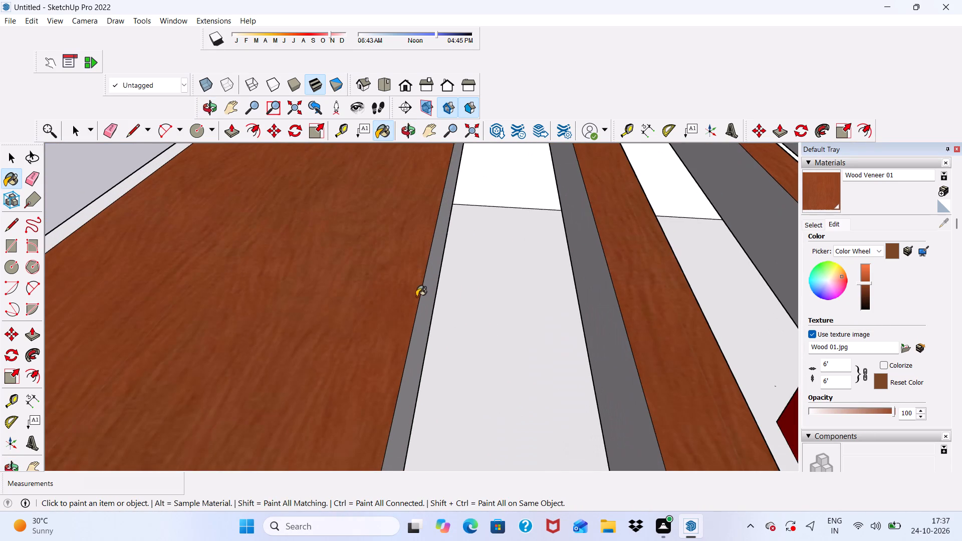
{"action": "left_click", "coordinate": [423, 317]}
{"action": "left_click", "coordinate": [600, 315]}
{"action": "scroll", "coordinate": [470, 300], "scroll_direction": "down", "scroll_amount": 6}
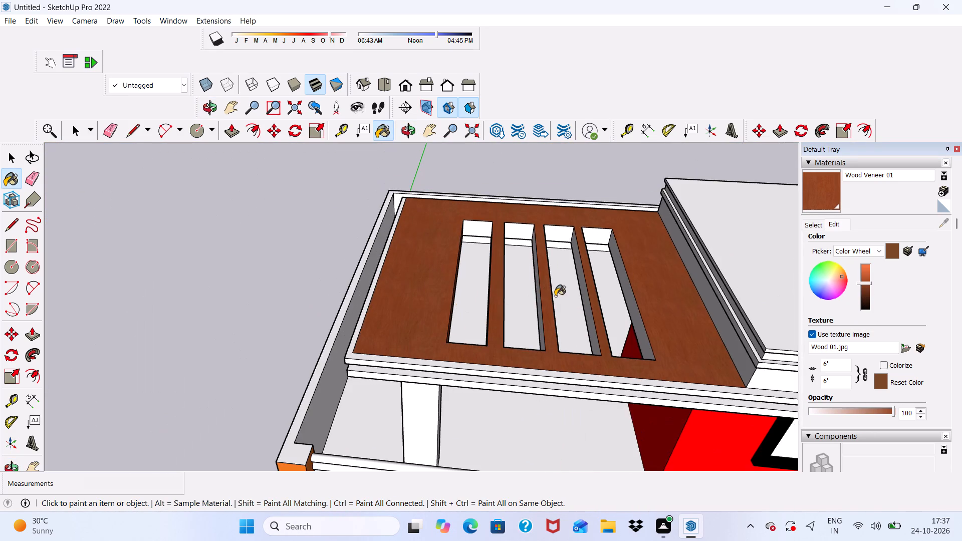
{"action": "scroll", "coordinate": [555, 296], "scroll_direction": "up", "scroll_amount": 5}
{"action": "left_click", "coordinate": [541, 290]}
Paint the unpainted opposite-facing long inner faces of the pergola openings with Wood Veneer 01.
{"action": "middle_click_drag", "start_coordinate": [473, 317], "coordinate": [396, 324]}
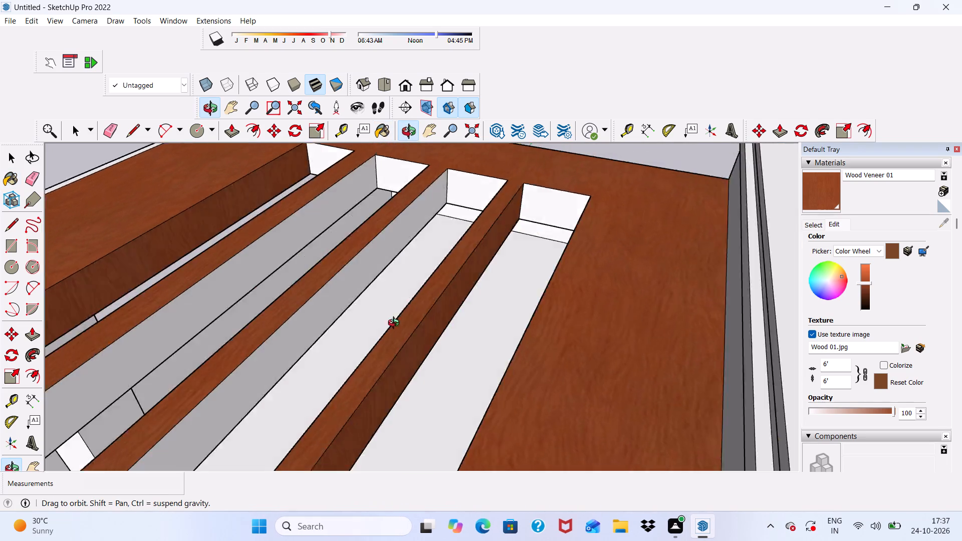
{"action": "middle_click_drag", "start_coordinate": [396, 324], "coordinate": [424, 328]}
{"action": "scroll", "coordinate": [242, 339], "scroll_direction": "up", "scroll_amount": 1}
{"action": "left_click", "coordinate": [249, 355]}
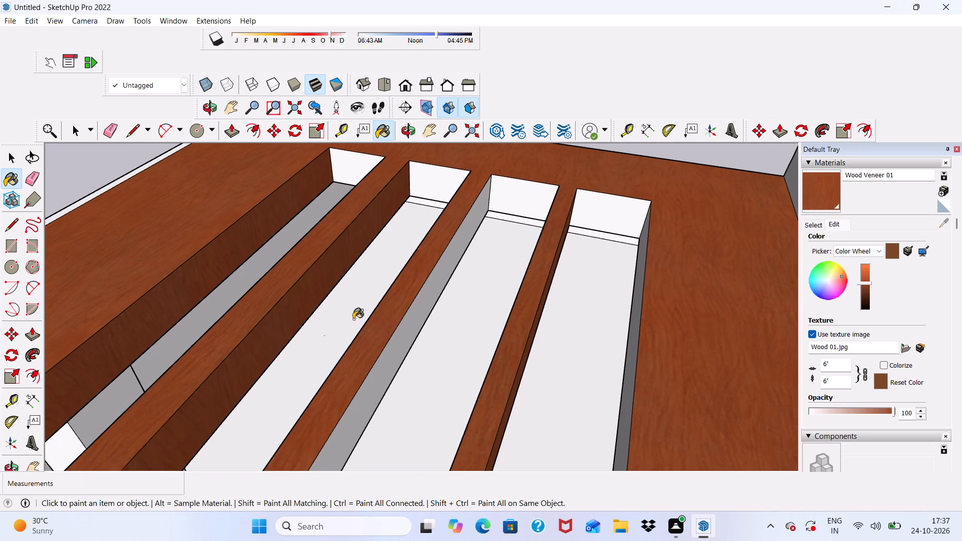
{"action": "scroll", "coordinate": [404, 323], "scroll_direction": "down", "scroll_amount": 1}
{"action": "left_click", "coordinate": [397, 339]}
Paint the short end faces at the far end of all four pergola openings with Wood Veneer 01.
{"action": "middle_click_drag", "start_coordinate": [434, 337], "coordinate": [480, 343]}
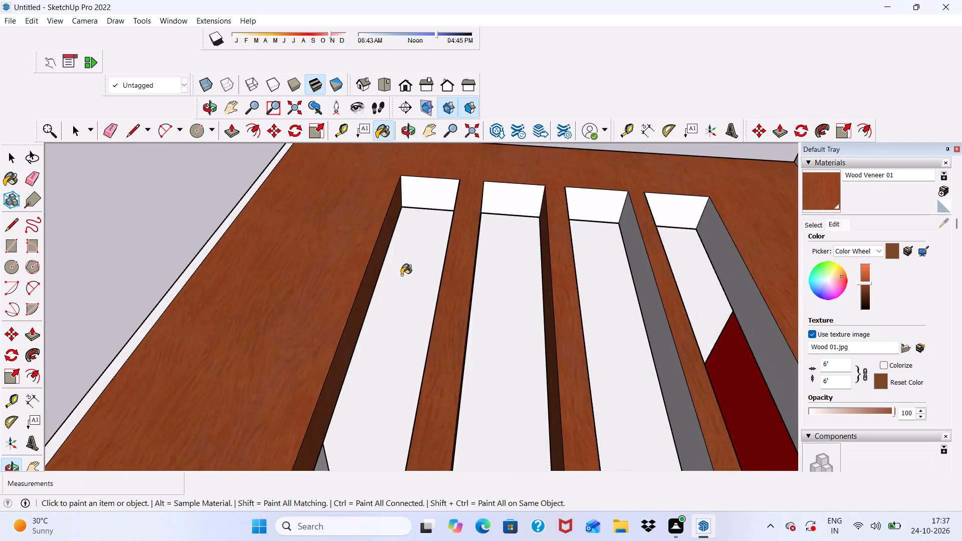
{"action": "scroll", "coordinate": [405, 266], "scroll_direction": "up", "scroll_amount": 4}
{"action": "scroll", "coordinate": [397, 243], "scroll_direction": "down", "scroll_amount": 4}
{"action": "left_click", "coordinate": [417, 177]}
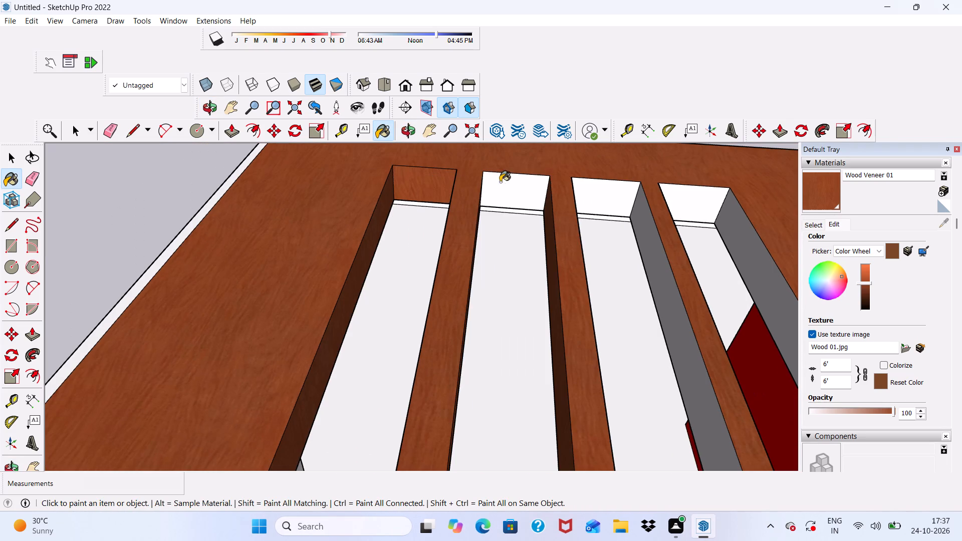
{"action": "left_click", "coordinate": [500, 182]}
{"action": "left_click", "coordinate": [593, 200]}
{"action": "left_click", "coordinate": [702, 198]}
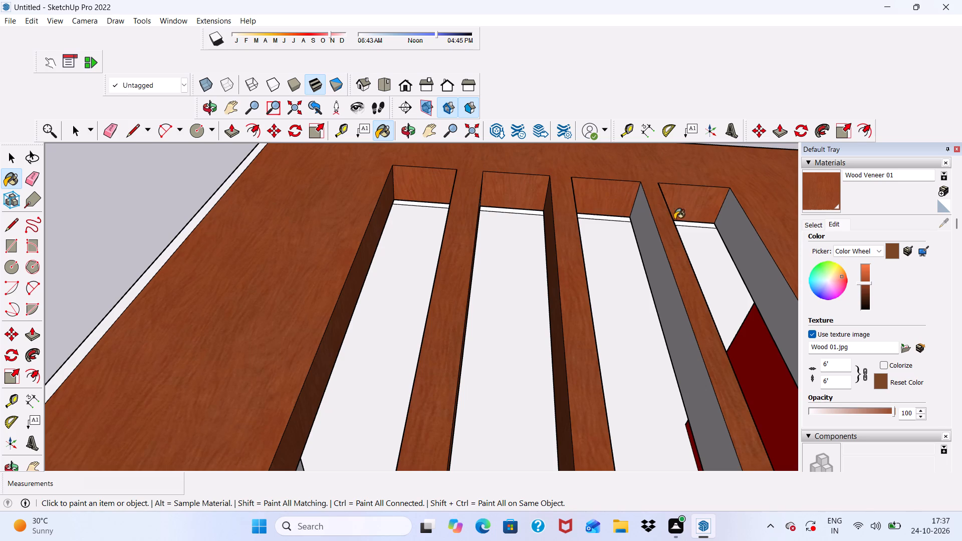
Paint the remaining long inner faces of the two pergola openings nearest the red wall with Wood Veneer 01.
{"action": "left_click", "coordinate": [650, 236]}
{"action": "left_click", "coordinate": [736, 228]}
{"action": "scroll", "coordinate": [640, 191], "scroll_direction": "down", "scroll_amount": 3}
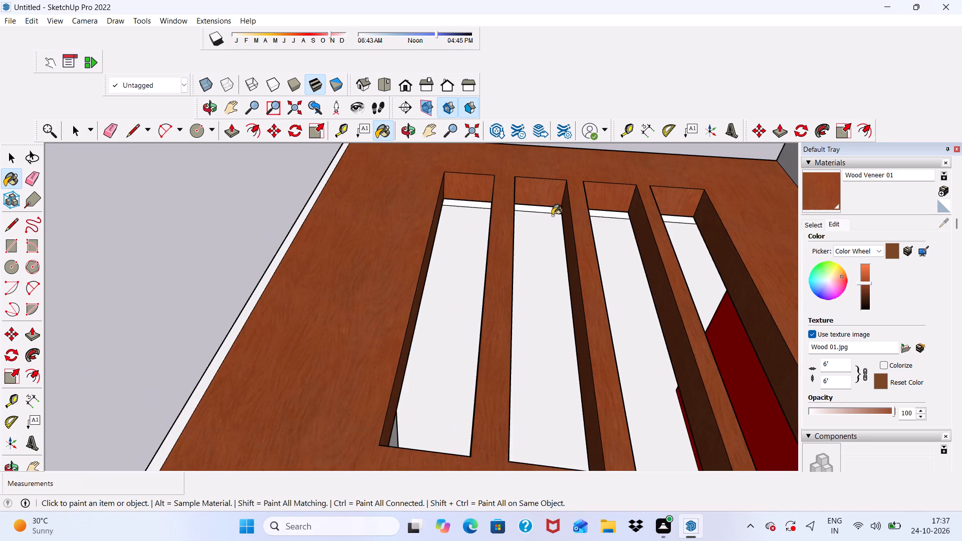
Paint the short end faces at the opposite end of the four pergola openings with Wood Veneer 01.
{"action": "scroll", "coordinate": [552, 215], "scroll_direction": "down", "scroll_amount": 7}
{"action": "middle_click_drag", "start_coordinate": [342, 264], "coordinate": [695, 328]}
{"action": "scroll", "coordinate": [593, 209], "scroll_direction": "up", "scroll_amount": 10}
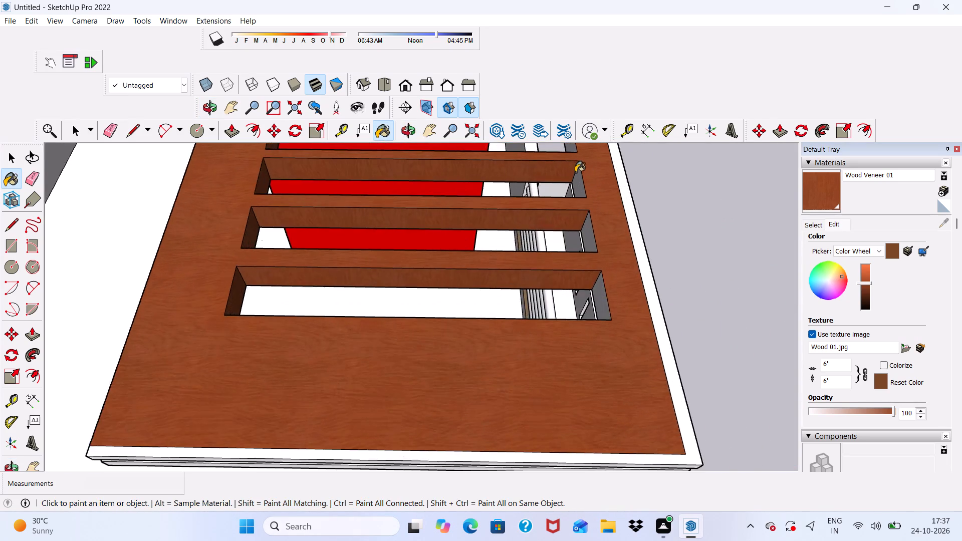
{"action": "scroll", "coordinate": [575, 172], "scroll_direction": "up", "scroll_amount": 4}
{"action": "left_click", "coordinate": [583, 206]}
{"action": "left_click", "coordinate": [604, 305]}
{"action": "scroll", "coordinate": [581, 239], "scroll_direction": "down", "scroll_amount": 5}
{"action": "scroll", "coordinate": [598, 352], "scroll_direction": "up", "scroll_amount": 1}
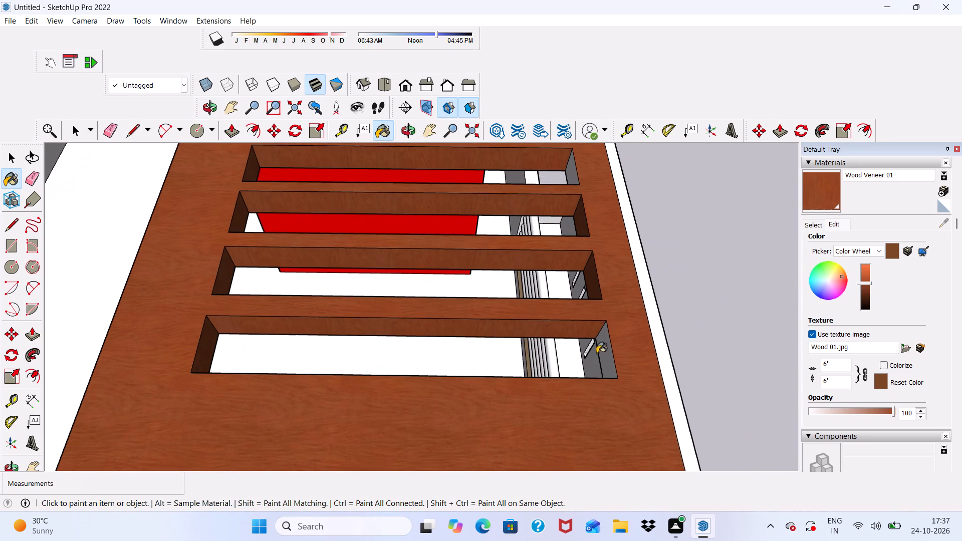
{"action": "left_click", "coordinate": [606, 348]}
{"action": "scroll", "coordinate": [598, 314], "scroll_direction": "down", "scroll_amount": 5}
{"action": "scroll", "coordinate": [586, 224], "scroll_direction": "up", "scroll_amount": 10}
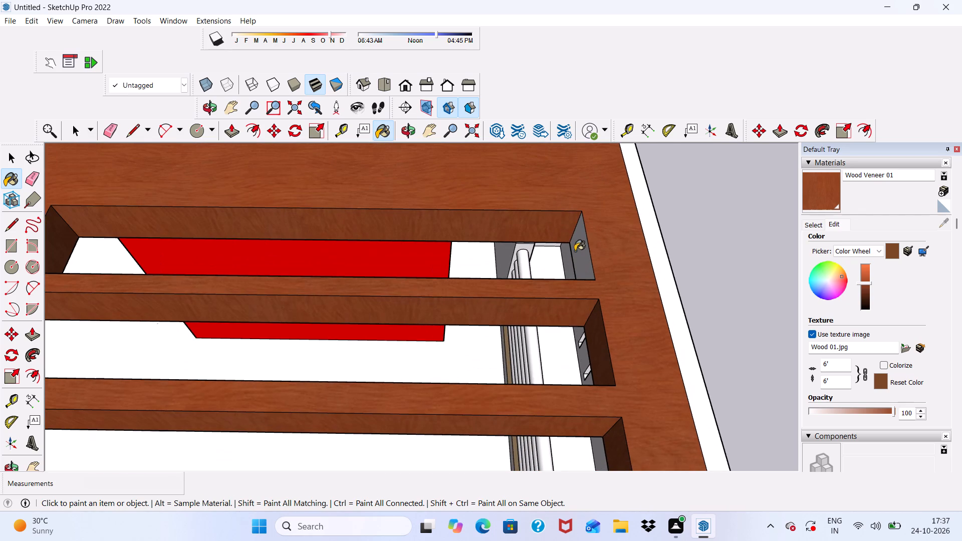
{"action": "left_click", "coordinate": [582, 242]}
Examine the wood-finished pergola slab and the upper-floor facade from several angles for surfaces still unpainted.
{"action": "scroll", "coordinate": [539, 251], "scroll_direction": "down", "scroll_amount": 7}
{"action": "middle_click_drag", "start_coordinate": [430, 352], "coordinate": [235, 324]}
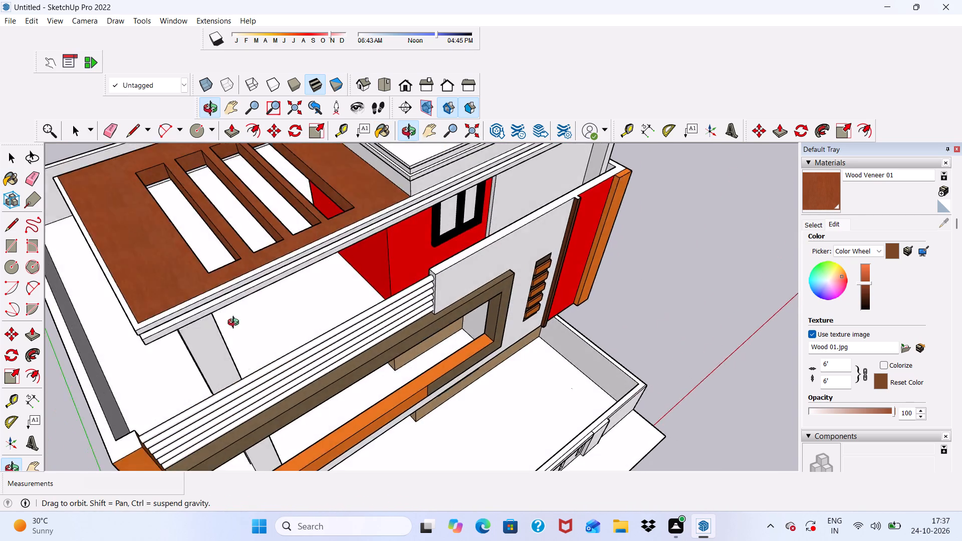
{"action": "middle_click_drag", "start_coordinate": [235, 324], "coordinate": [236, 322]}
{"action": "scroll", "coordinate": [158, 261], "scroll_direction": "up", "scroll_amount": 5}
{"action": "scroll", "coordinate": [168, 274], "scroll_direction": "down", "scroll_amount": 3}
{"action": "middle_click_drag", "start_coordinate": [230, 354], "coordinate": [174, 218]}
{"action": "scroll", "coordinate": [160, 244], "scroll_direction": "down", "scroll_amount": 6}
{"action": "scroll", "coordinate": [250, 279], "scroll_direction": "up", "scroll_amount": 3}
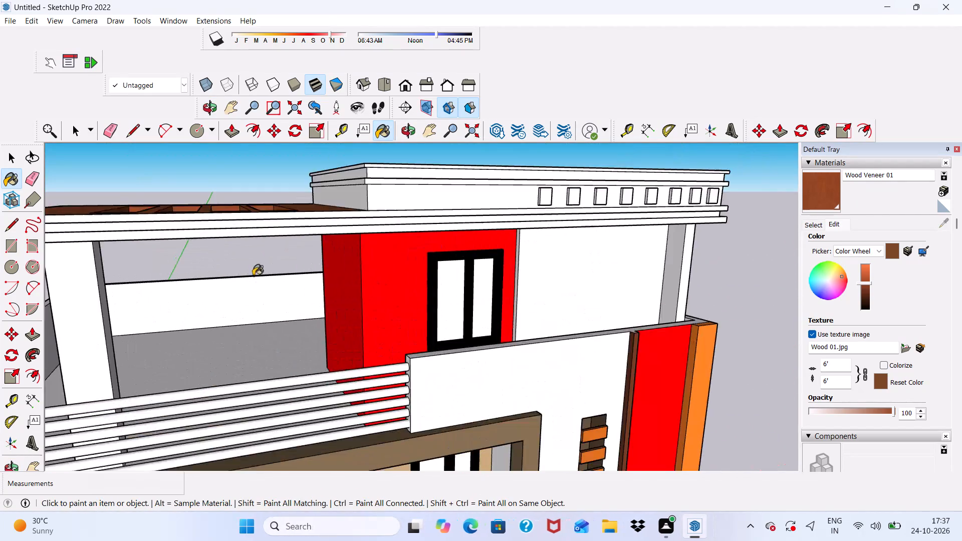
{"action": "scroll", "coordinate": [253, 276], "scroll_direction": "up", "scroll_amount": 6}
{"action": "middle_click_drag", "start_coordinate": [264, 264], "coordinate": [111, 245]}
{"action": "scroll", "coordinate": [106, 244], "scroll_direction": "up", "scroll_amount": 1}
{"action": "scroll", "coordinate": [104, 243], "scroll_direction": "down", "scroll_amount": 5}
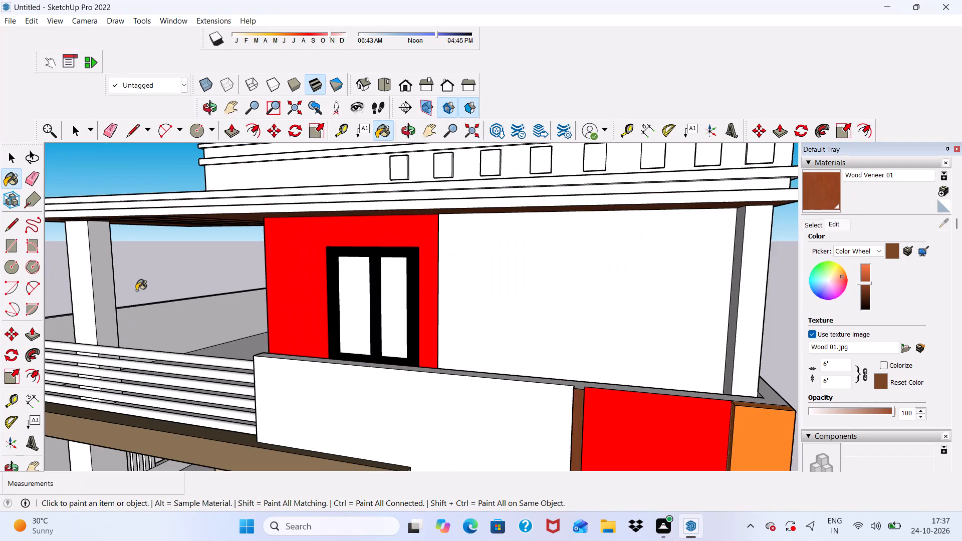
{"action": "scroll", "coordinate": [113, 208], "scroll_direction": "up", "scroll_amount": 3}
{"action": "scroll", "coordinate": [110, 205], "scroll_direction": "down", "scroll_amount": 4}
{"action": "middle_click_drag", "start_coordinate": [121, 217], "coordinate": [422, 253]}
{"action": "scroll", "coordinate": [347, 283], "scroll_direction": "down", "scroll_amount": 4}
Paint the top rim and the front and side edge faces of the roof slab's upper band with Wood Veneer 01.
{"action": "middle_click_drag", "start_coordinate": [346, 303], "coordinate": [84, 367]}
{"action": "scroll", "coordinate": [151, 297], "scroll_direction": "up", "scroll_amount": 10}
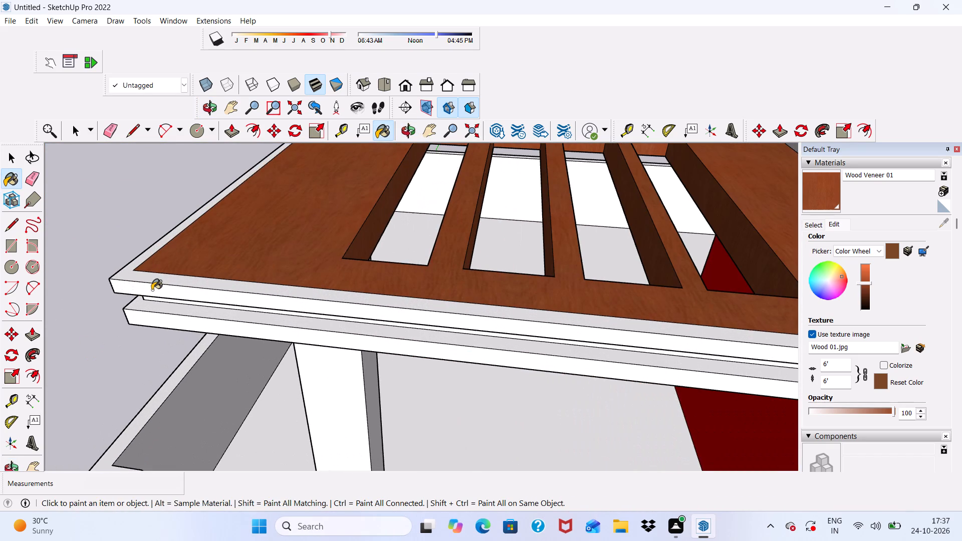
{"action": "scroll", "coordinate": [158, 290], "scroll_direction": "up", "scroll_amount": 4}
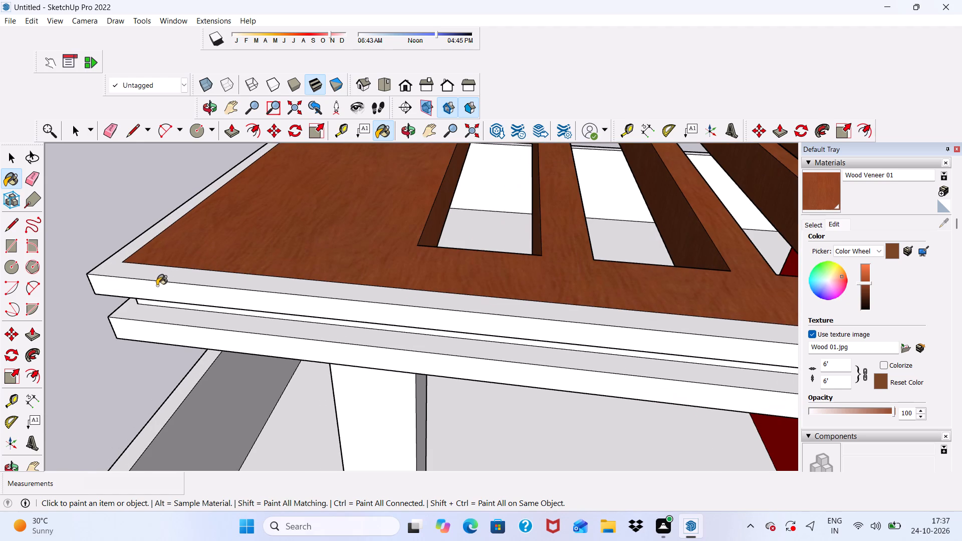
{"action": "left_click", "coordinate": [160, 280]}
{"action": "left_click", "coordinate": [154, 289]}
{"action": "scroll", "coordinate": [154, 287], "scroll_direction": "down", "scroll_amount": 3}
{"action": "middle_click_drag", "start_coordinate": [157, 293], "coordinate": [274, 283]}
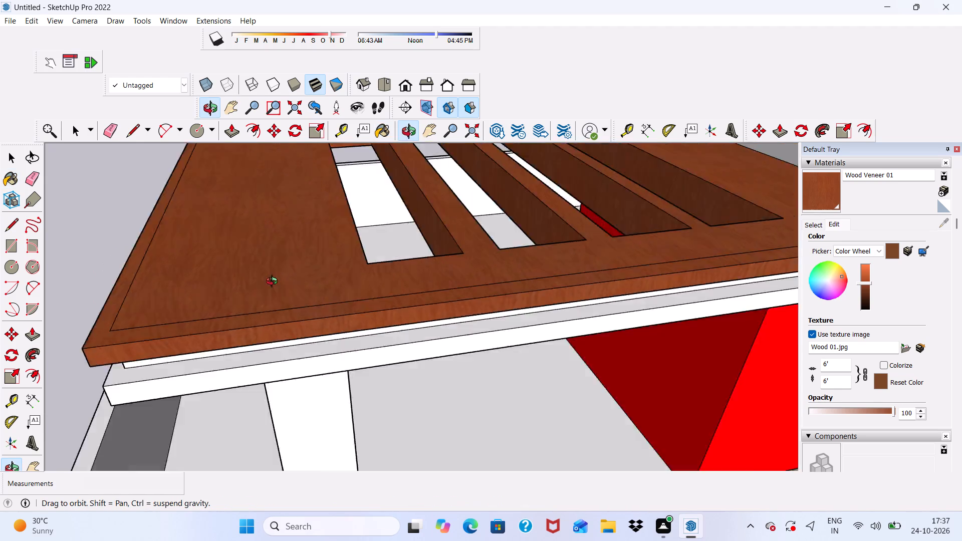
{"action": "middle_click_drag", "start_coordinate": [274, 283], "coordinate": [478, 278]}
{"action": "scroll", "coordinate": [441, 297], "scroll_direction": "down", "scroll_amount": 4}
{"action": "middle_click_drag", "start_coordinate": [435, 349], "coordinate": [435, 297]}
{"action": "scroll", "coordinate": [435, 314], "scroll_direction": "up", "scroll_amount": 4}
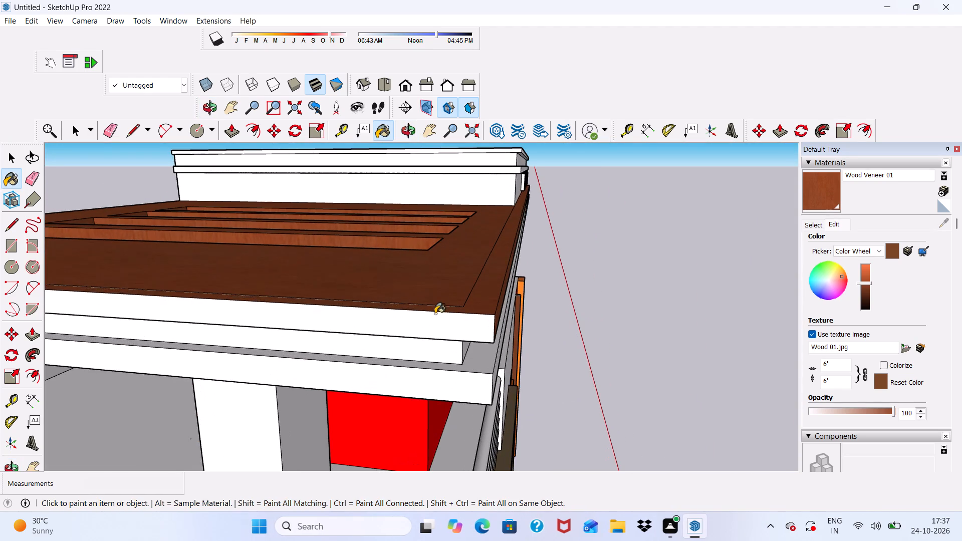
{"action": "left_click", "coordinate": [433, 318]}
Paint the upper band's underside lip and the lower band's front and side faces with Wood Veneer 01.
{"action": "scroll", "coordinate": [433, 318], "scroll_direction": "down", "scroll_amount": 3}
{"action": "middle_click_drag", "start_coordinate": [433, 320], "coordinate": [254, 221]}
{"action": "scroll", "coordinate": [321, 250], "scroll_direction": "up", "scroll_amount": 4}
{"action": "scroll", "coordinate": [321, 250], "scroll_direction": "down", "scroll_amount": 3}
{"action": "scroll", "coordinate": [322, 252], "scroll_direction": "up", "scroll_amount": 7}
{"action": "left_click", "coordinate": [340, 257]}
{"action": "scroll", "coordinate": [342, 247], "scroll_direction": "down", "scroll_amount": 4}
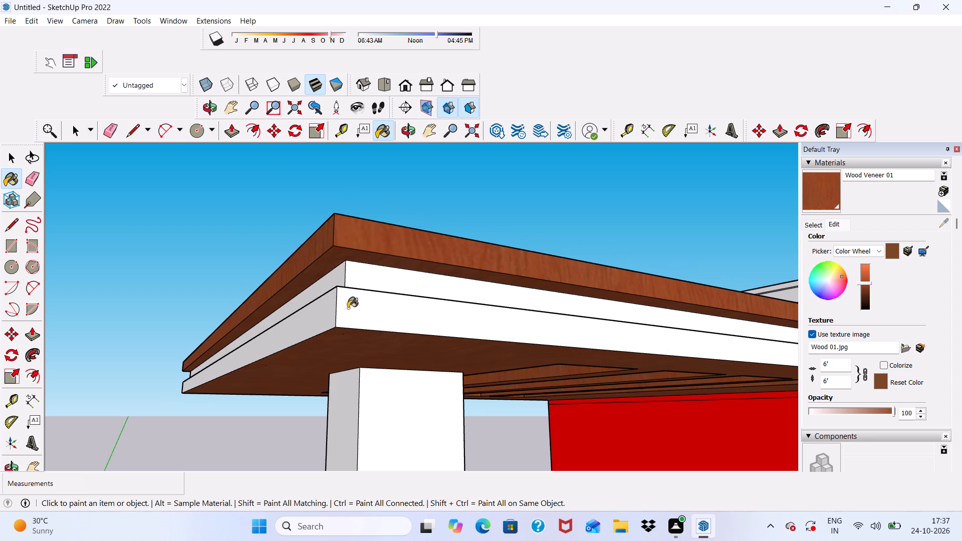
{"action": "middle_click", "coordinate": [348, 308]}
{"action": "left_click", "coordinate": [348, 309]}
{"action": "left_click", "coordinate": [326, 306]}
Paint the narrow ledge on top of the roof slab's lower band with Wood Veneer 01.
{"action": "scroll", "coordinate": [327, 303], "scroll_direction": "down", "scroll_amount": 1}
{"action": "middle_click_drag", "start_coordinate": [328, 304], "coordinate": [349, 404]}
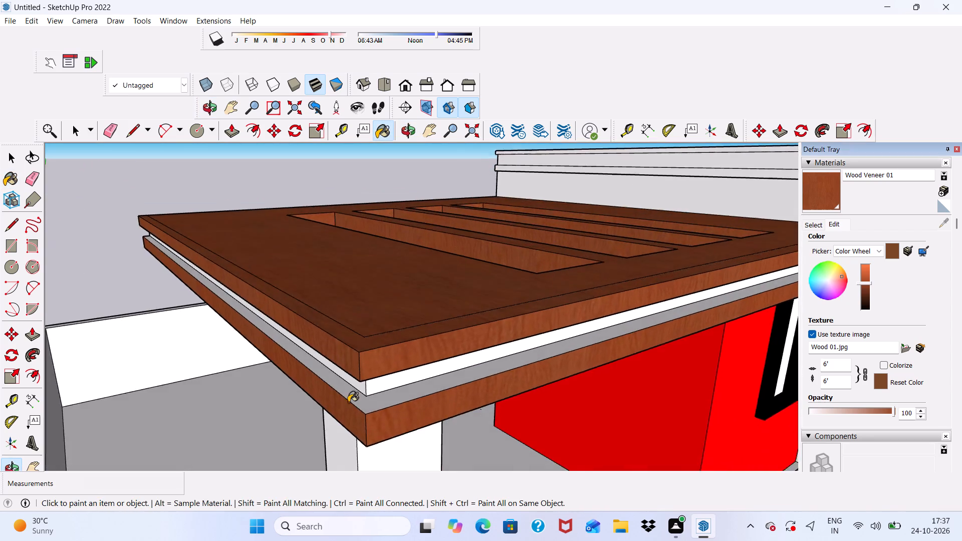
{"action": "scroll", "coordinate": [348, 400], "scroll_direction": "up", "scroll_amount": 4}
{"action": "left_click", "coordinate": [349, 390]}
Paint the rear edge face of the top roof slab beside the pergola openings with Wood Veneer 01.
{"action": "scroll", "coordinate": [350, 390], "scroll_direction": "down", "scroll_amount": 4}
{"action": "middle_click_drag", "start_coordinate": [437, 394], "coordinate": [732, 311]}
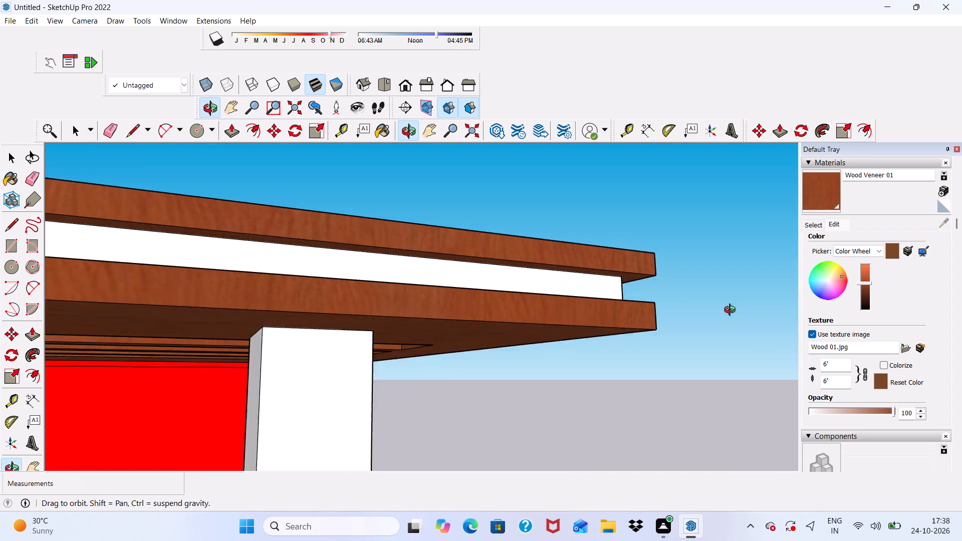
{"action": "middle_click_drag", "start_coordinate": [732, 311], "coordinate": [742, 316]}
{"action": "scroll", "coordinate": [674, 318], "scroll_direction": "down", "scroll_amount": 4}
{"action": "middle_click_drag", "start_coordinate": [207, 337], "coordinate": [398, 369]}
{"action": "scroll", "coordinate": [398, 369], "scroll_direction": "up", "scroll_amount": 2}
{"action": "scroll", "coordinate": [377, 361], "scroll_direction": "down", "scroll_amount": 2}
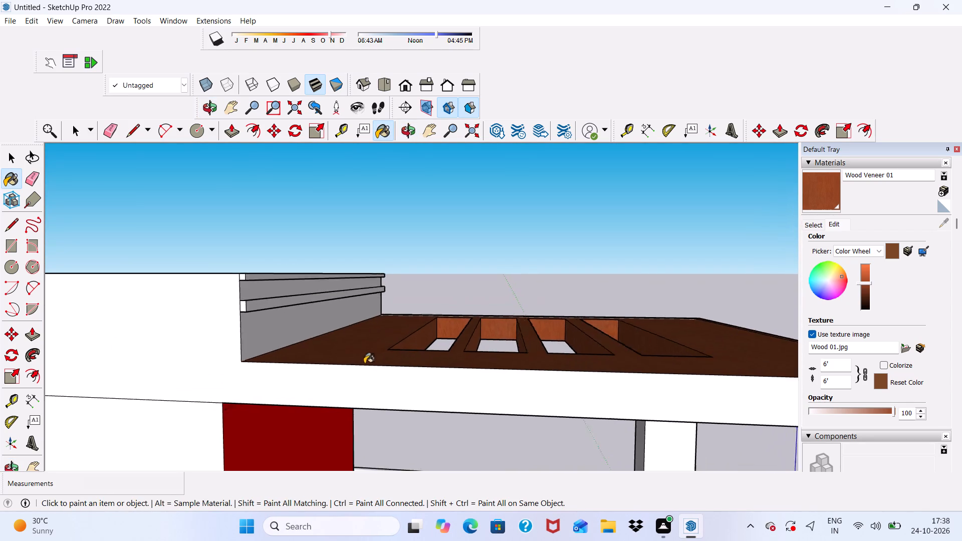
{"action": "scroll", "coordinate": [364, 364], "scroll_direction": "down", "scroll_amount": 2}
{"action": "scroll", "coordinate": [362, 373], "scroll_direction": "up", "scroll_amount": 3}
{"action": "left_click", "coordinate": [362, 373]}
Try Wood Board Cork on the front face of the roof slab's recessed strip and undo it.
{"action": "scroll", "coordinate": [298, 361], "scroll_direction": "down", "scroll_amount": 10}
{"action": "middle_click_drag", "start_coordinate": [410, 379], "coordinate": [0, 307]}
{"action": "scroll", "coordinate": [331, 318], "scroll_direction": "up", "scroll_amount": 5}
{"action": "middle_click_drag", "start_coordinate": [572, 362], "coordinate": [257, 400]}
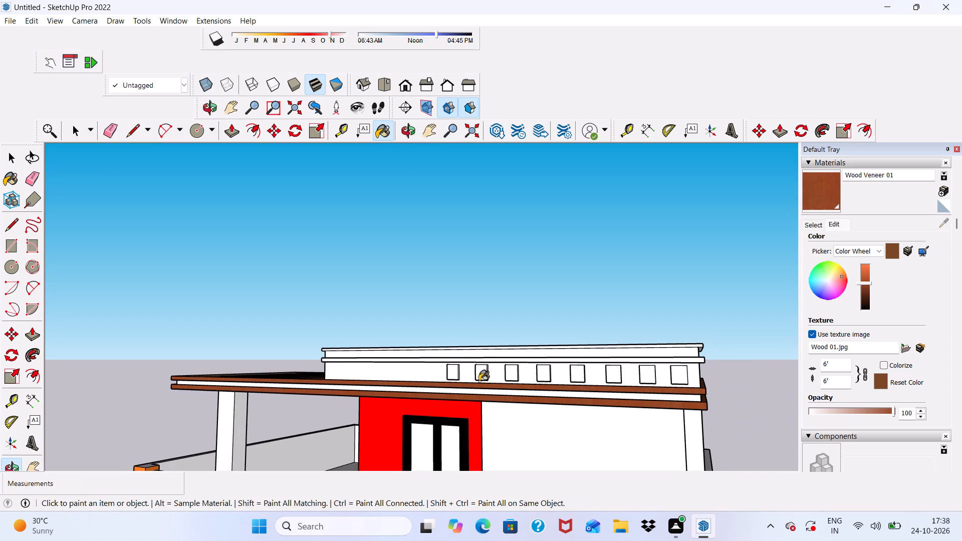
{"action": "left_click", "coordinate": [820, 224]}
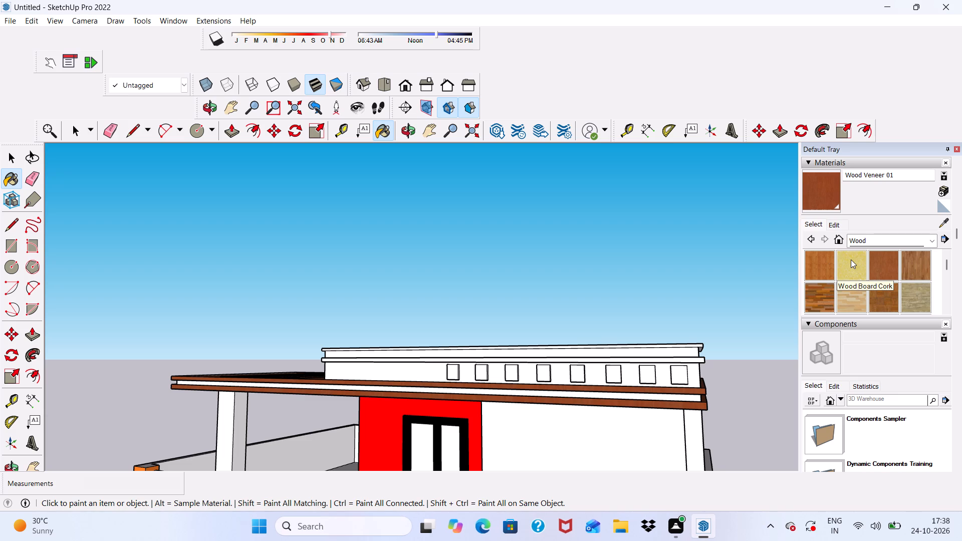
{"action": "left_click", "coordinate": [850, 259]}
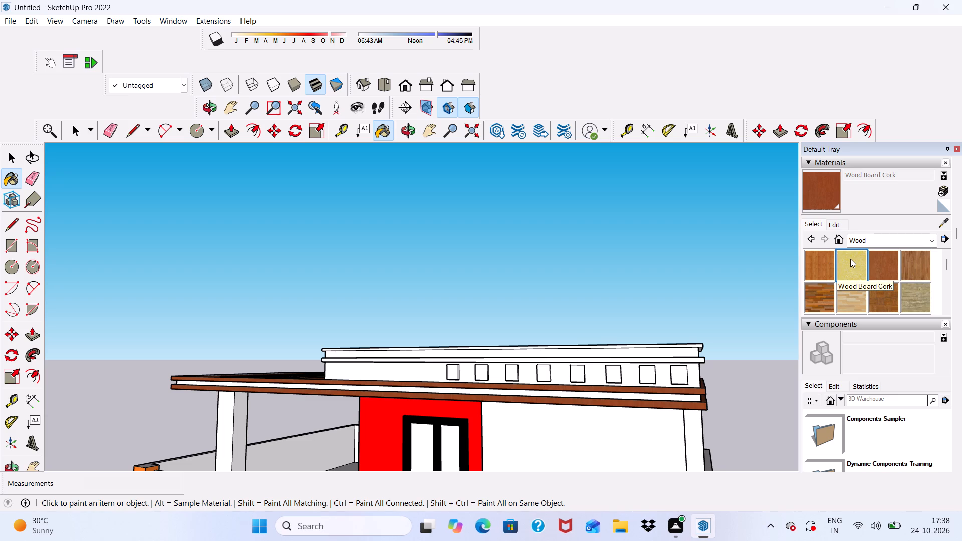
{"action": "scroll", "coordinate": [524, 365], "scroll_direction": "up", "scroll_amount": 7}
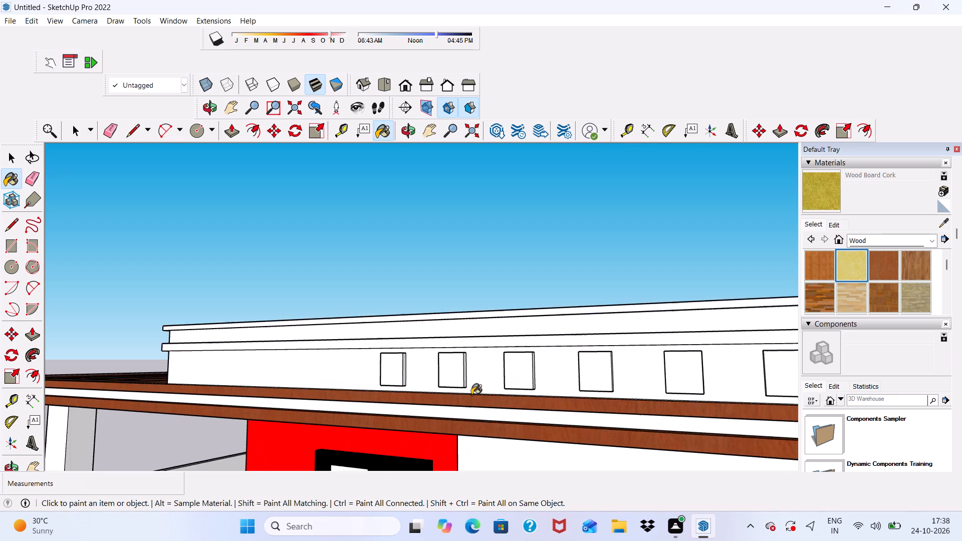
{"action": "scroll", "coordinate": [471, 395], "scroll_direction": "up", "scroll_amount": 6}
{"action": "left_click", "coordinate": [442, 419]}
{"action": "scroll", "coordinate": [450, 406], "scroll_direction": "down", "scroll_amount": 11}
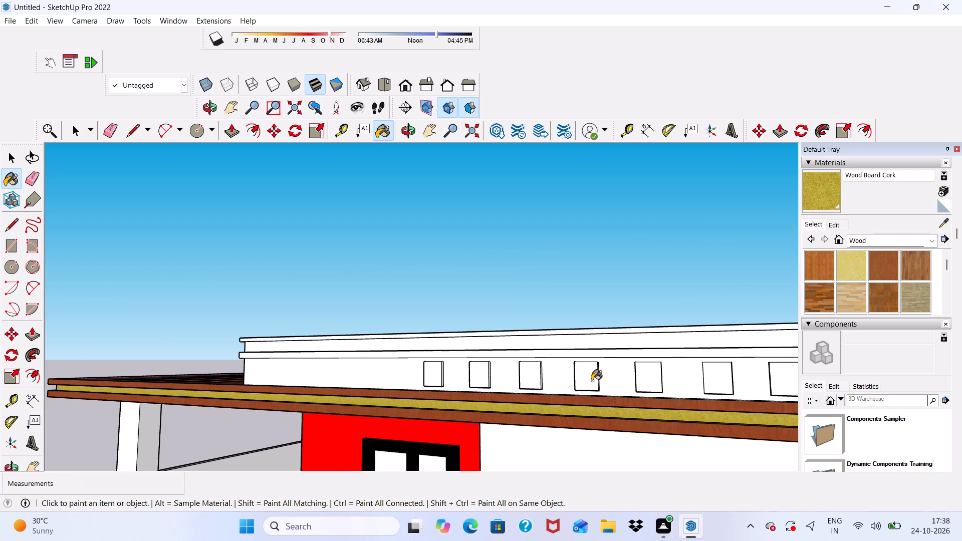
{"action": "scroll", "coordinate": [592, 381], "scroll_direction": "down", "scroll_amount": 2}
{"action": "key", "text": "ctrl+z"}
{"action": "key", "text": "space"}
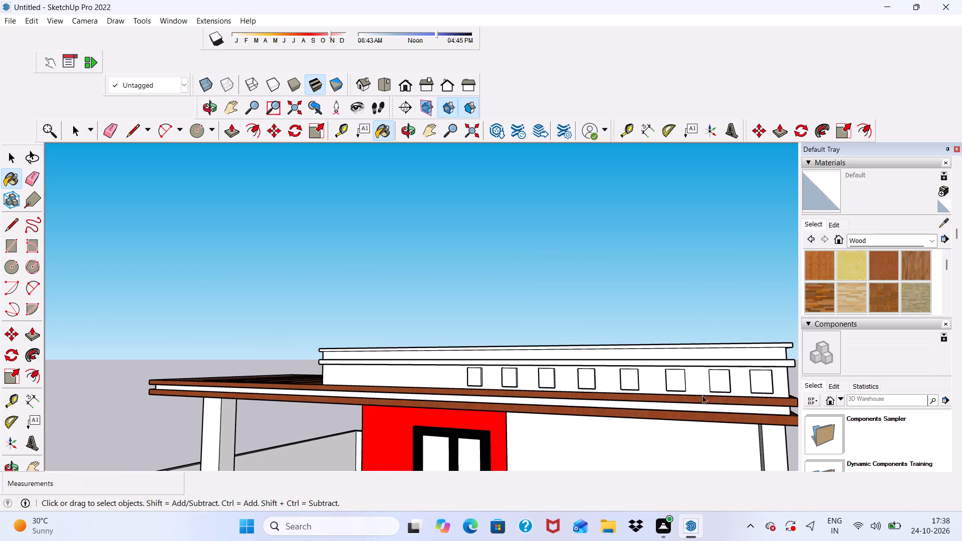
Paint the front face of the recessed strip between the two wood bands with 0035_Tan from Colors-Named.
{"action": "left_click", "coordinate": [927, 240]}
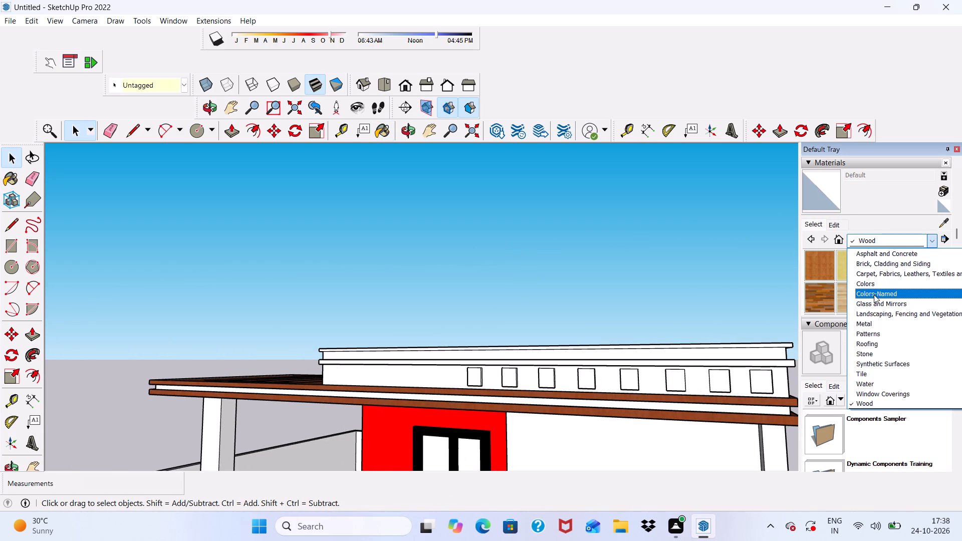
{"action": "left_click", "coordinate": [873, 296]}
{"action": "scroll", "coordinate": [873, 296], "scroll_direction": "down", "scroll_amount": 3}
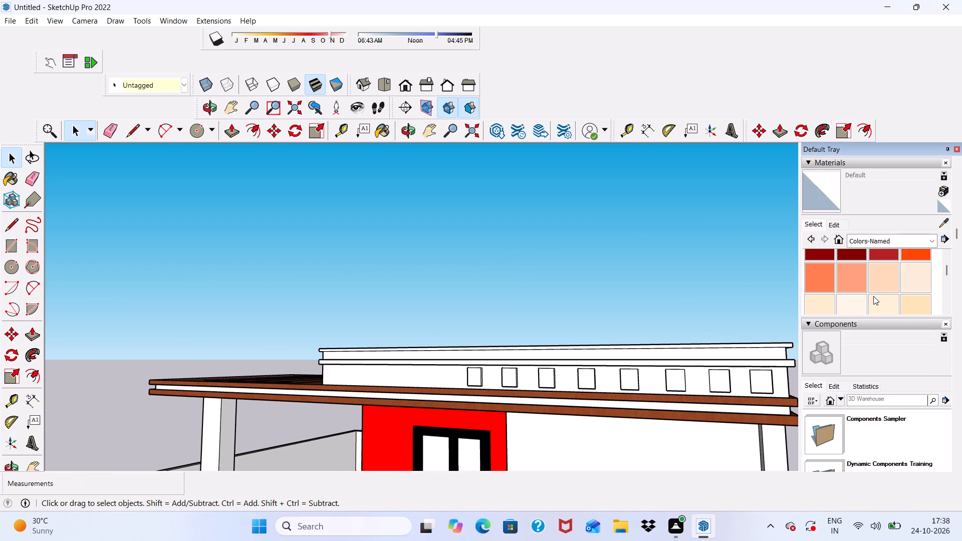
{"action": "left_click", "coordinate": [816, 273]}
{"action": "scroll", "coordinate": [666, 342], "scroll_direction": "up", "scroll_amount": 1}
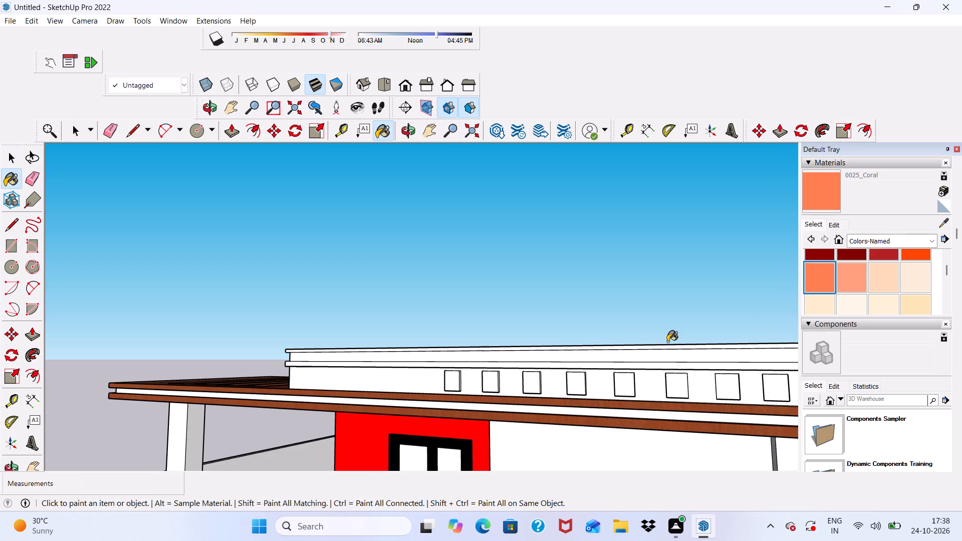
{"action": "scroll", "coordinate": [865, 305], "scroll_direction": "down", "scroll_amount": 1}
{"action": "left_click", "coordinate": [891, 279]}
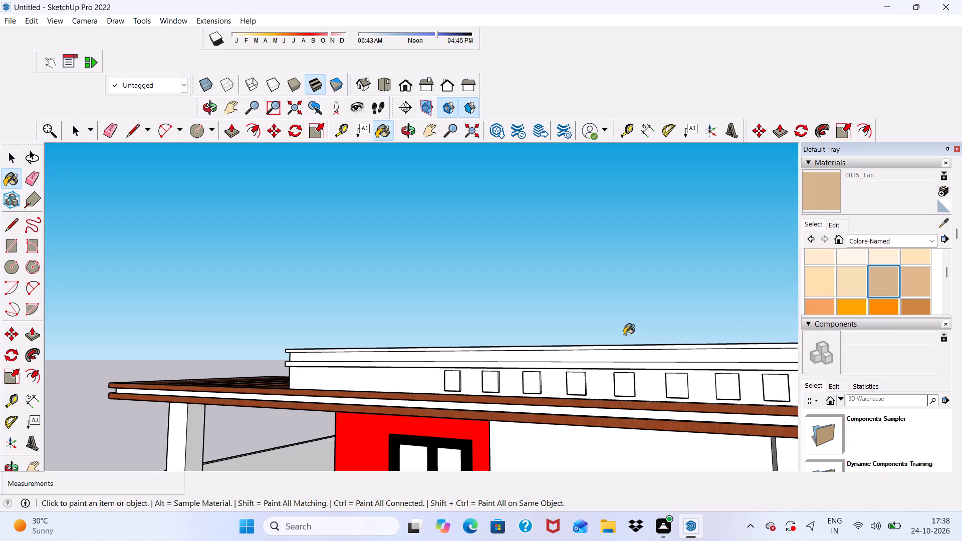
{"action": "scroll", "coordinate": [351, 389], "scroll_direction": "up", "scroll_amount": 7}
{"action": "scroll", "coordinate": [340, 373], "scroll_direction": "down", "scroll_amount": 2}
{"action": "scroll", "coordinate": [327, 436], "scroll_direction": "up", "scroll_amount": 7}
{"action": "scroll", "coordinate": [351, 329], "scroll_direction": "down", "scroll_amount": 8}
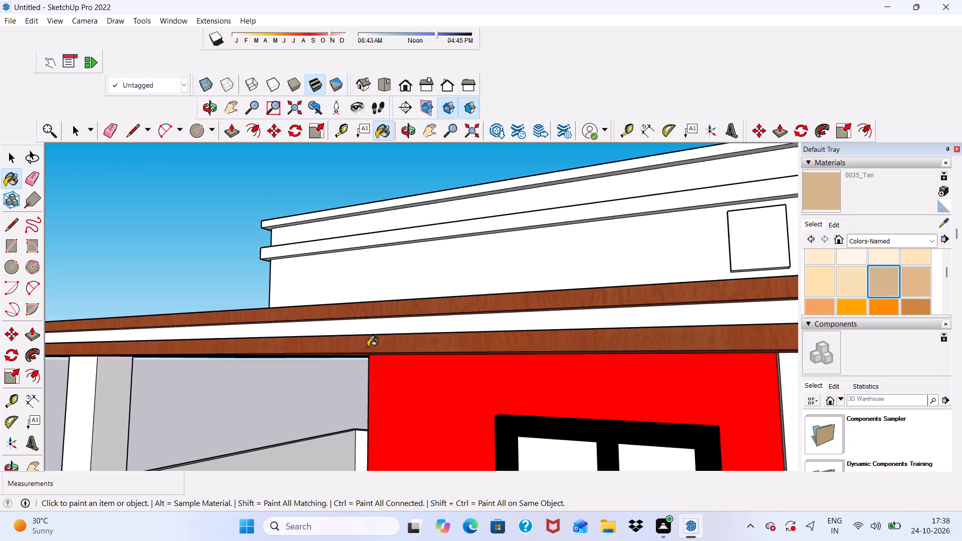
{"action": "scroll", "coordinate": [367, 338], "scroll_direction": "up", "scroll_amount": 3}
{"action": "left_click", "coordinate": [367, 324]}
{"action": "middle_click_drag", "start_coordinate": [374, 323], "coordinate": [434, 280]}
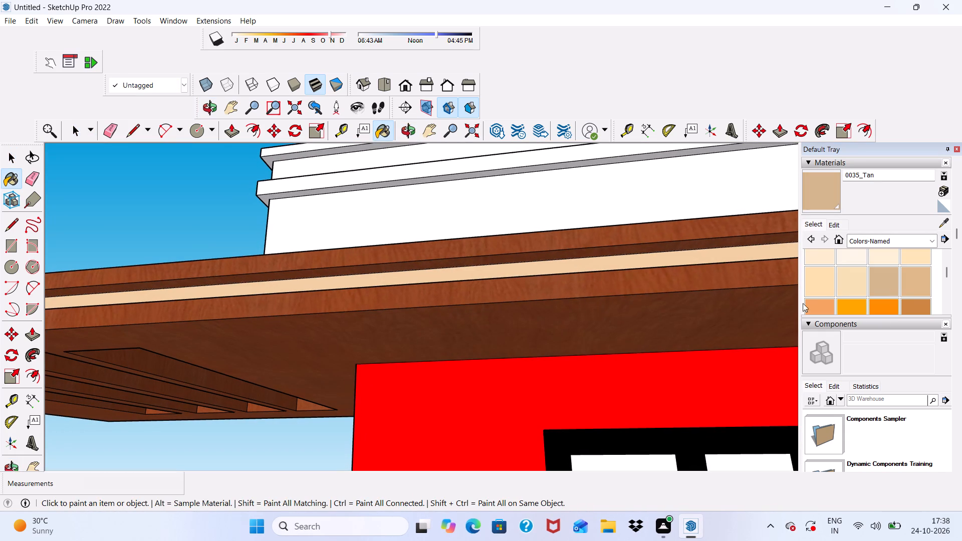
Edit the 0035_Tan colour to a bright golden yellow.
{"action": "left_click", "coordinate": [835, 225]}
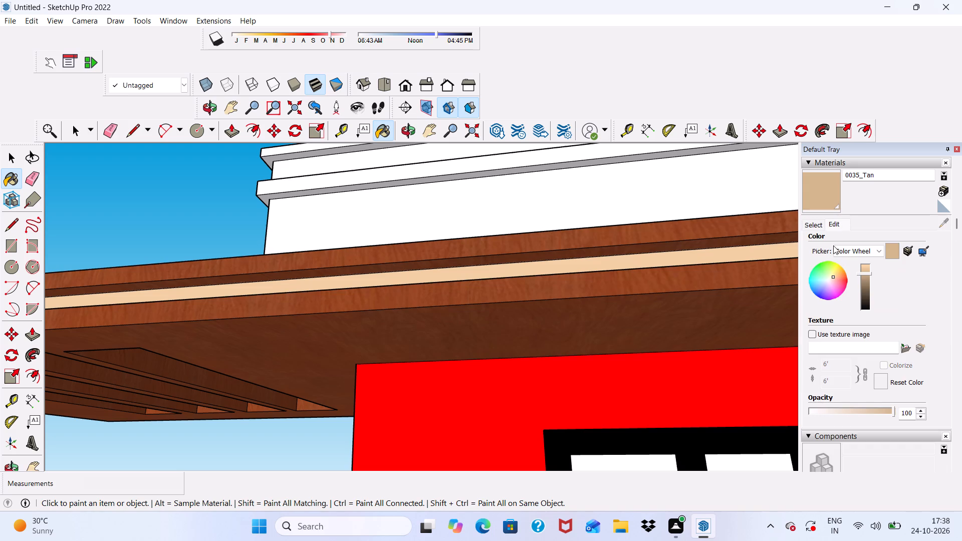
{"action": "left_click_drag", "start_coordinate": [864, 276], "coordinate": [864, 287]}
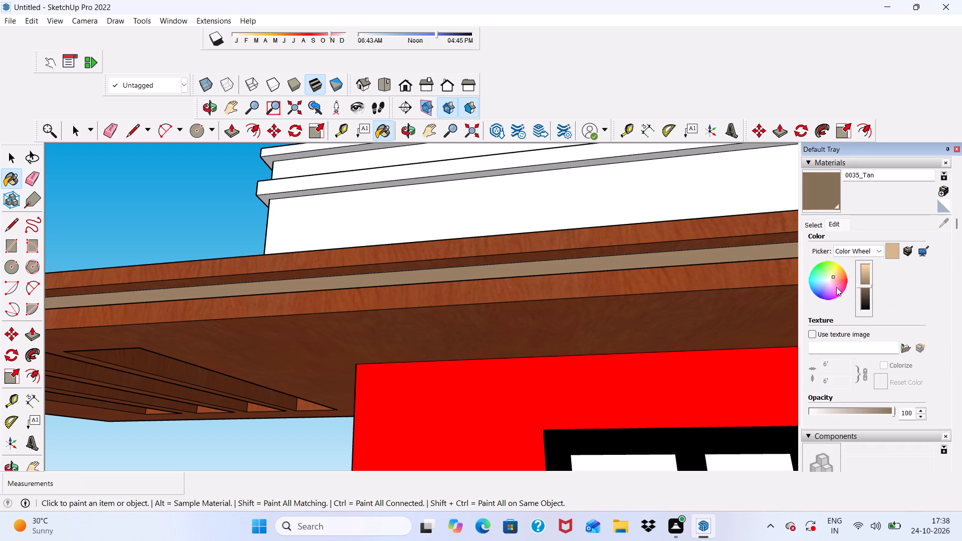
{"action": "left_click", "coordinate": [839, 270]}
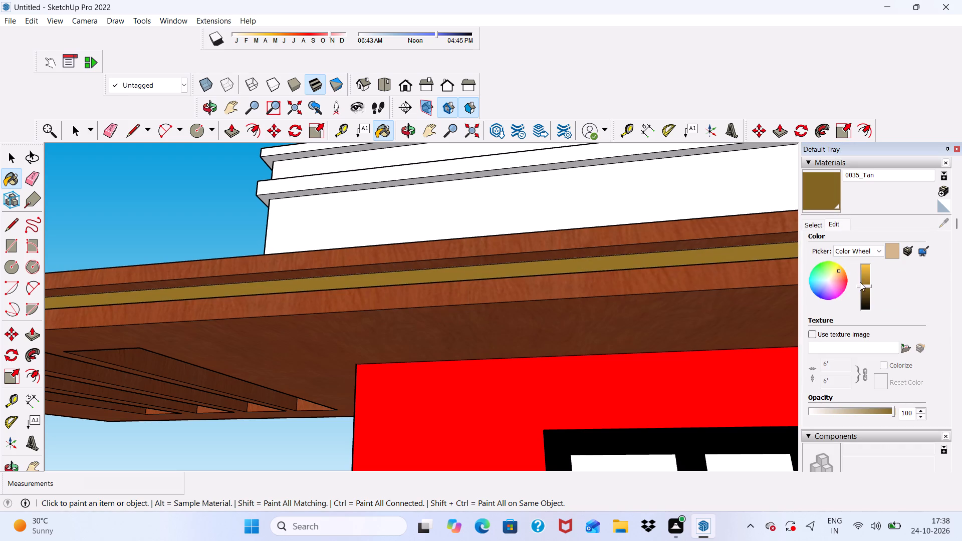
{"action": "left_click_drag", "start_coordinate": [862, 288], "coordinate": [861, 271]}
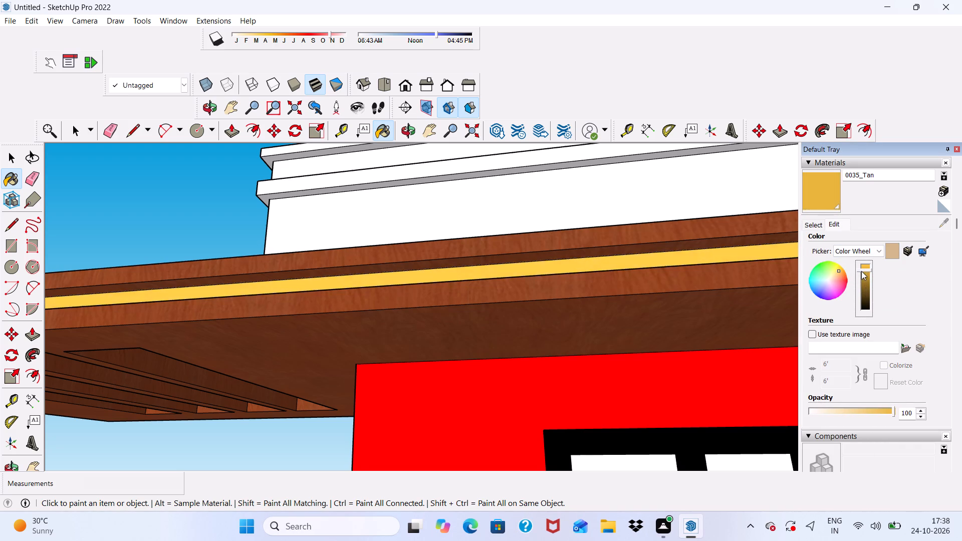
Paint the recessed strip's side face at the pergola end of the roof slab with the golden-yellow 0035_Tan.
{"action": "scroll", "coordinate": [488, 253], "scroll_direction": "down", "scroll_amount": 13}
{"action": "middle_click_drag", "start_coordinate": [418, 289], "coordinate": [639, 383]}
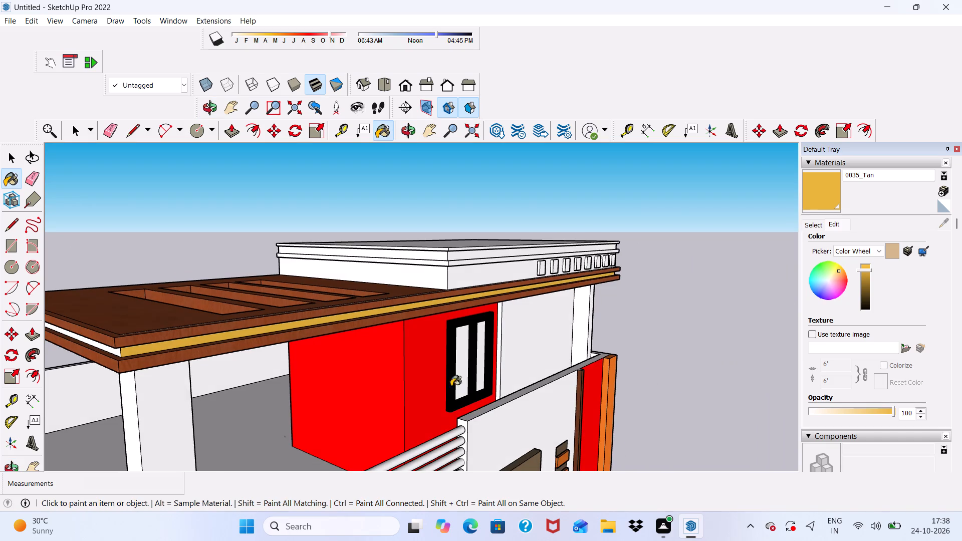
{"action": "scroll", "coordinate": [58, 341], "scroll_direction": "up", "scroll_amount": 15}
{"action": "left_click", "coordinate": [128, 340]}
{"action": "scroll", "coordinate": [127, 342], "scroll_direction": "down", "scroll_amount": 5}
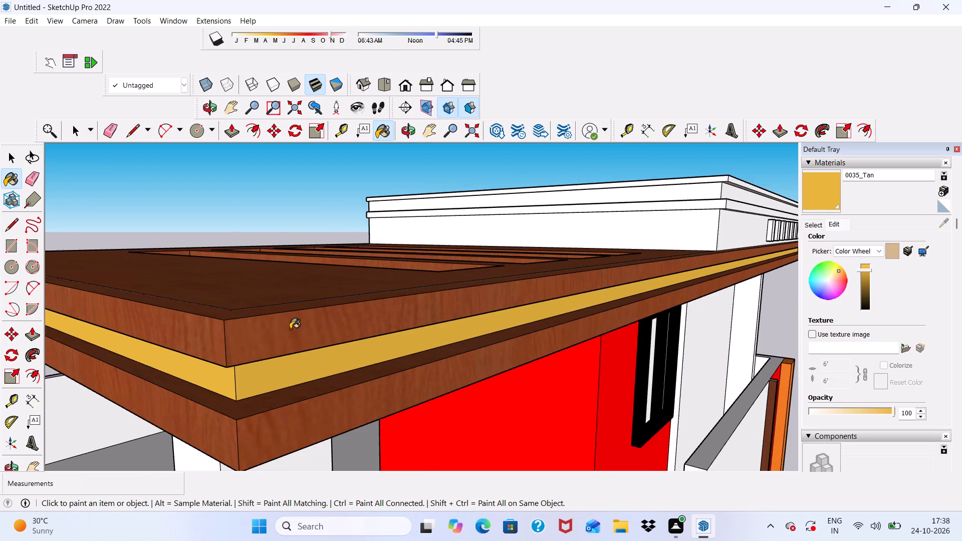
{"action": "scroll", "coordinate": [290, 329], "scroll_direction": "down", "scroll_amount": 9}
Paint the recessed strip's side face at the end opposite the pergola with the golden-yellow 0035_Tan.
{"action": "middle_click_drag", "start_coordinate": [344, 338], "coordinate": [718, 318]}
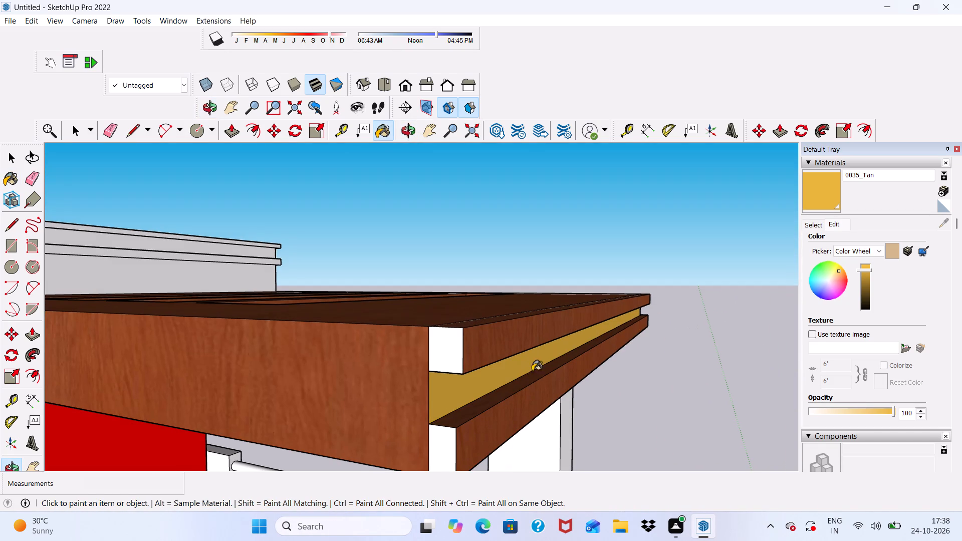
{"action": "scroll", "coordinate": [451, 360], "scroll_direction": "down", "scroll_amount": 6}
{"action": "middle_click_drag", "start_coordinate": [516, 369], "coordinate": [0, 300]}
{"action": "scroll", "coordinate": [2, 290], "scroll_direction": "up", "scroll_amount": 1}
{"action": "scroll", "coordinate": [28, 271], "scroll_direction": "down", "scroll_amount": 18}
{"action": "middle_click_drag", "start_coordinate": [411, 318], "coordinate": [361, 393]}
{"action": "scroll", "coordinate": [408, 340], "scroll_direction": "down", "scroll_amount": 1}
{"action": "scroll", "coordinate": [272, 343], "scroll_direction": "up", "scroll_amount": 1}
{"action": "scroll", "coordinate": [270, 321], "scroll_direction": "down", "scroll_amount": 6}
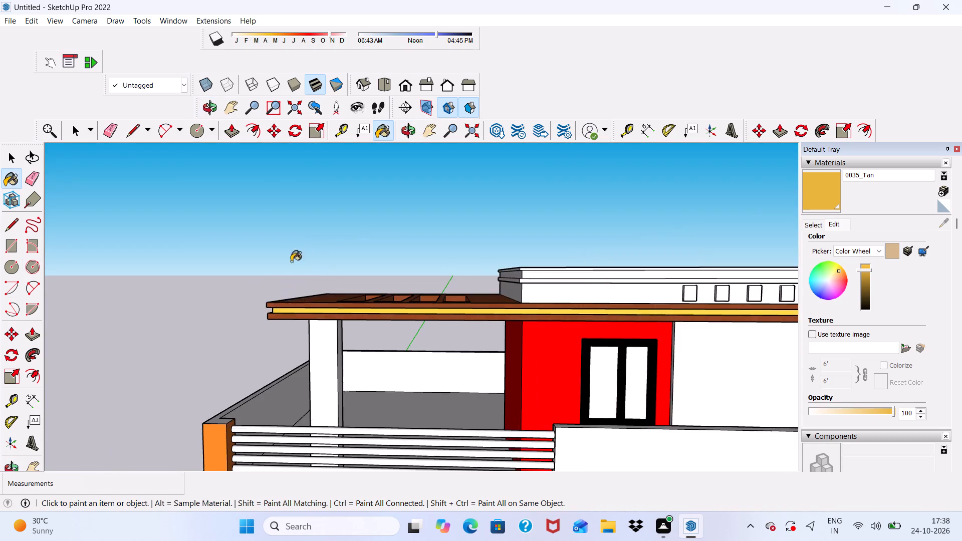
{"action": "scroll", "coordinate": [291, 261], "scroll_direction": "down", "scroll_amount": 6}
{"action": "middle_click_drag", "start_coordinate": [405, 399], "coordinate": [270, 412]}
{"action": "scroll", "coordinate": [479, 319], "scroll_direction": "up", "scroll_amount": 7}
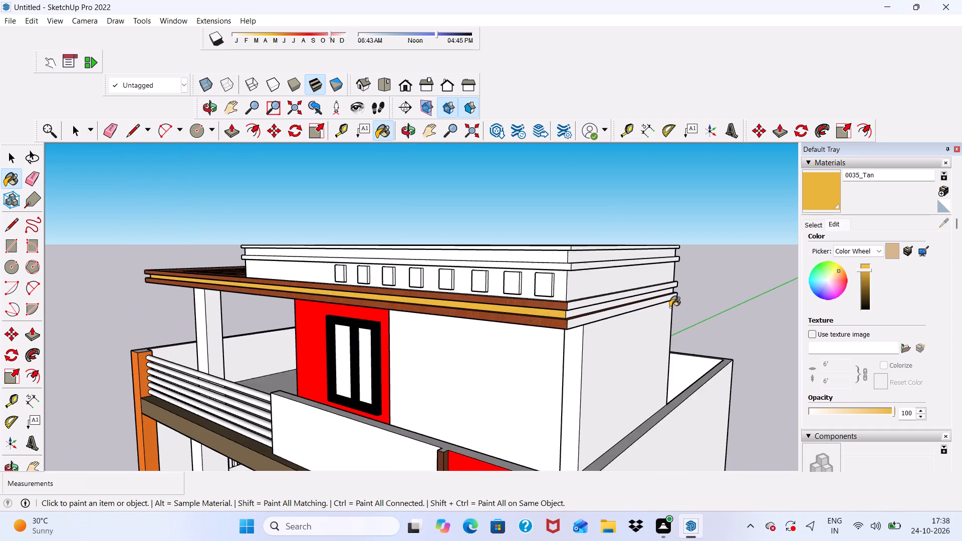
{"action": "scroll", "coordinate": [670, 307], "scroll_direction": "up", "scroll_amount": 9}
{"action": "left_click", "coordinate": [552, 314]}
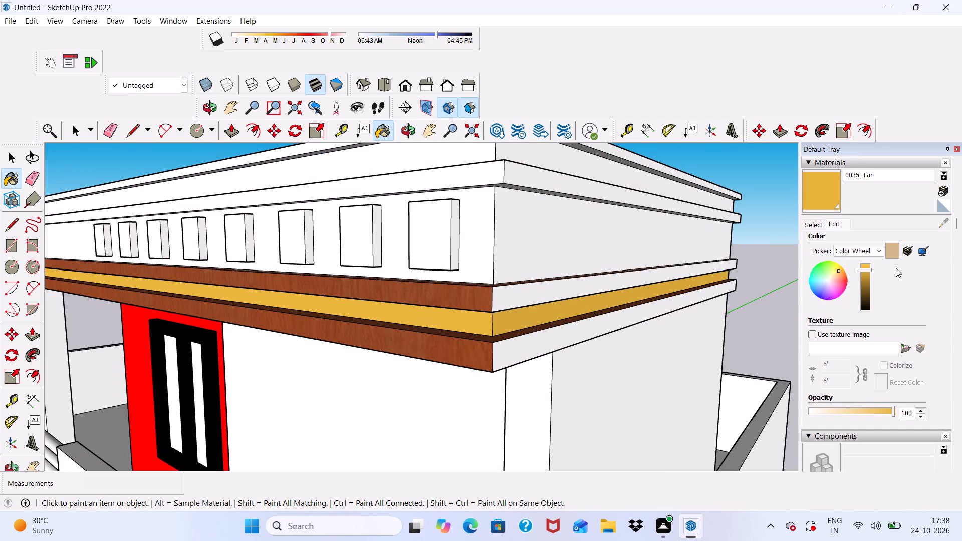
Paint the side faces of the upper and lower bands at the end opposite the pergola with Wood Veneer 01.
{"action": "left_click", "coordinate": [819, 223]}
{"action": "scroll", "coordinate": [874, 282], "scroll_direction": "down", "scroll_amount": 2}
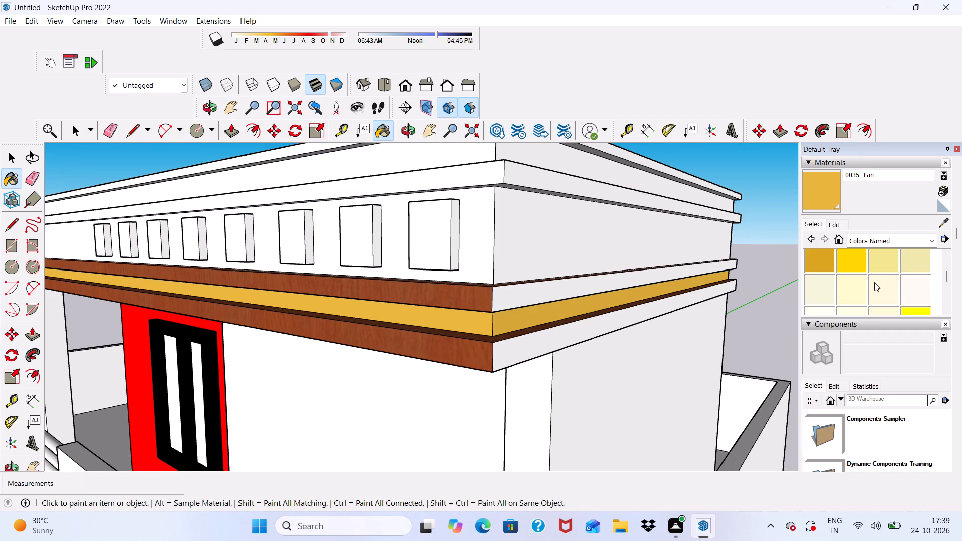
{"action": "left_click", "coordinate": [926, 238]}
{"action": "scroll", "coordinate": [849, 277], "scroll_direction": "down", "scroll_amount": 2}
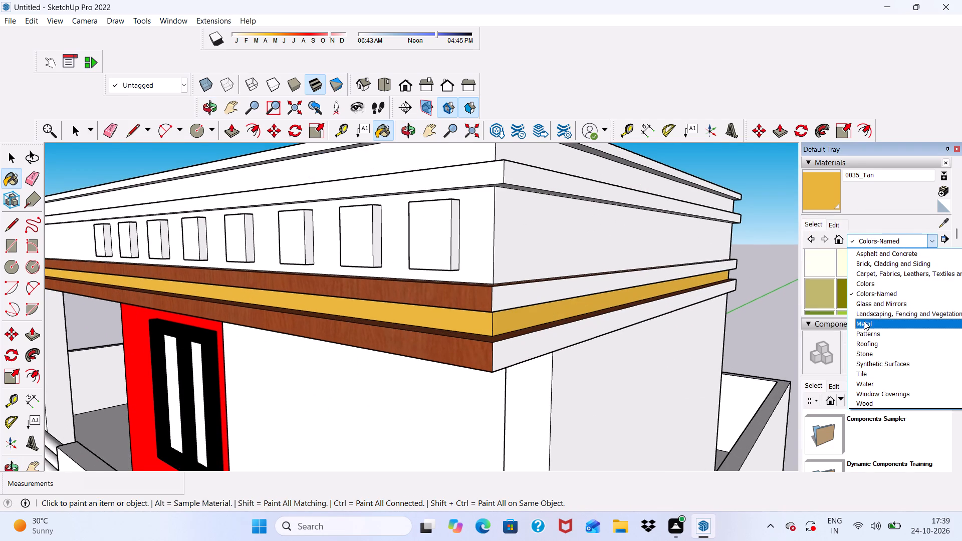
{"action": "left_click", "coordinate": [853, 405]}
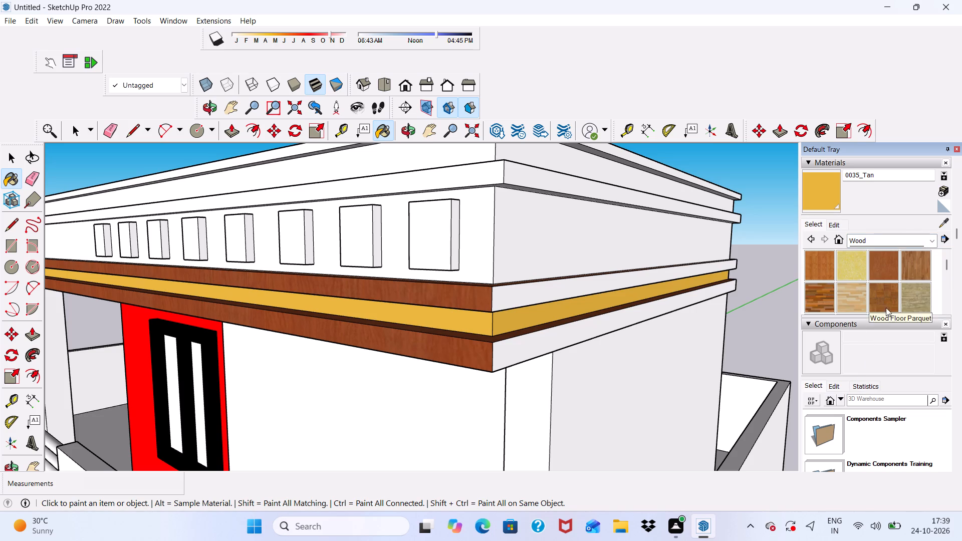
{"action": "scroll", "coordinate": [886, 283], "scroll_direction": "down", "scroll_amount": 2}
{"action": "left_click", "coordinate": [886, 275]}
{"action": "scroll", "coordinate": [547, 278], "scroll_direction": "up", "scroll_amount": 7}
{"action": "left_click", "coordinate": [522, 298]}
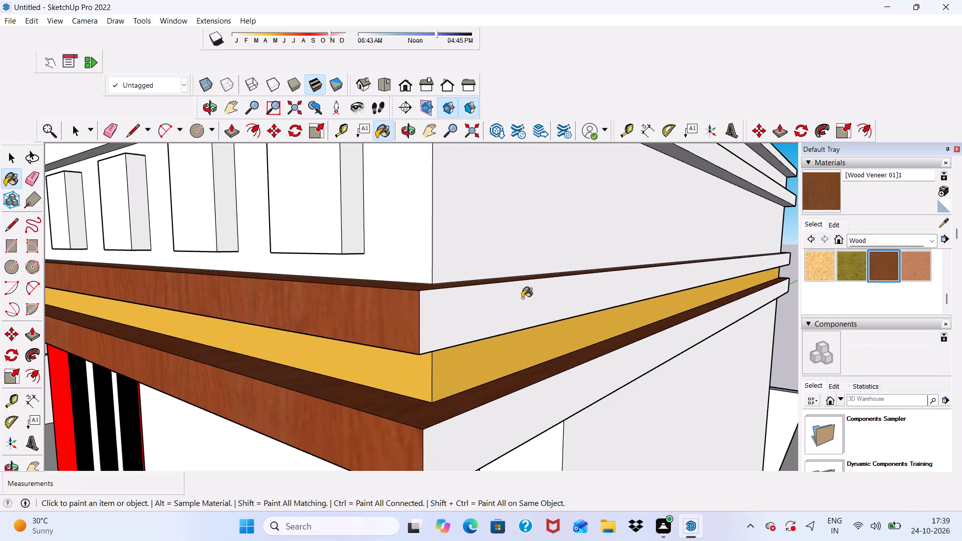
{"action": "left_click", "coordinate": [506, 415]}
Adjust the brightness of the newly applied Wood Veneer 01 to a lighter orange-brown closer to the front bands.
{"action": "left_click", "coordinate": [839, 227]}
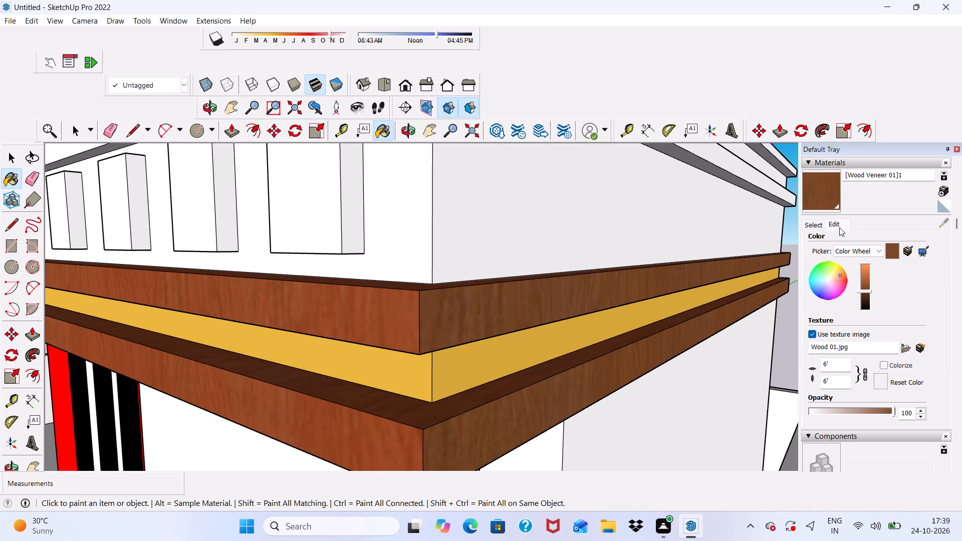
{"action": "left_click_drag", "start_coordinate": [863, 288], "coordinate": [863, 289]}
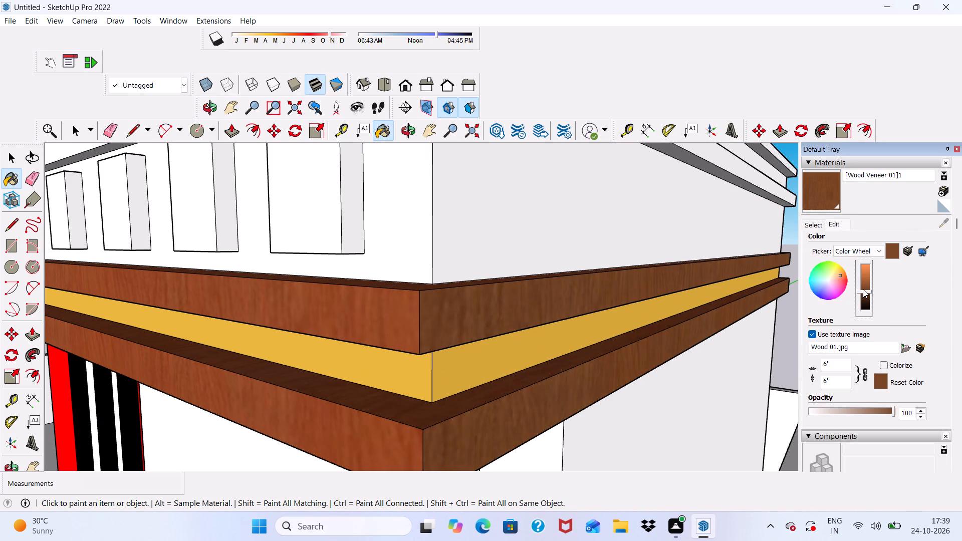
{"action": "left_click_drag", "start_coordinate": [863, 289], "coordinate": [863, 295]}
{"action": "scroll", "coordinate": [537, 259], "scroll_direction": "down", "scroll_amount": 4}
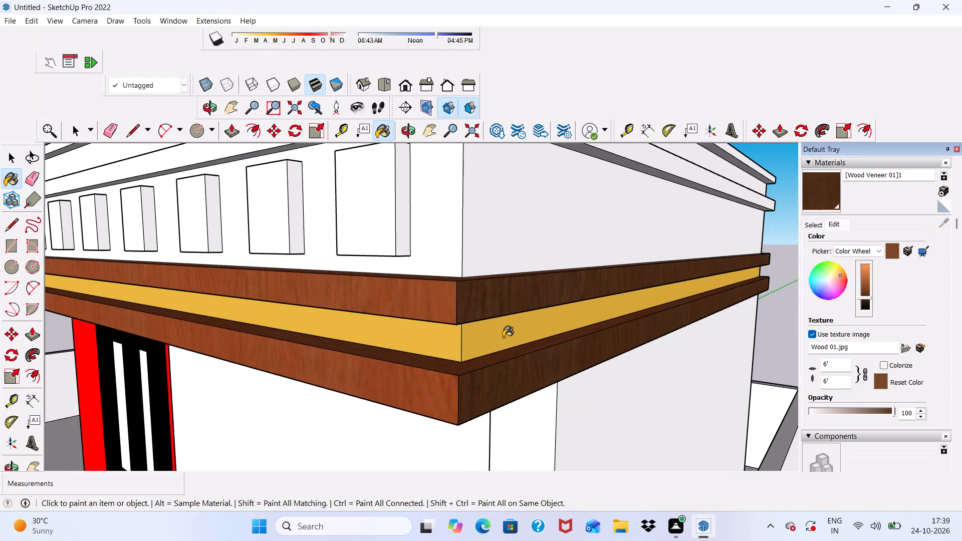
{"action": "middle_click_drag", "start_coordinate": [503, 337], "coordinate": [460, 363]}
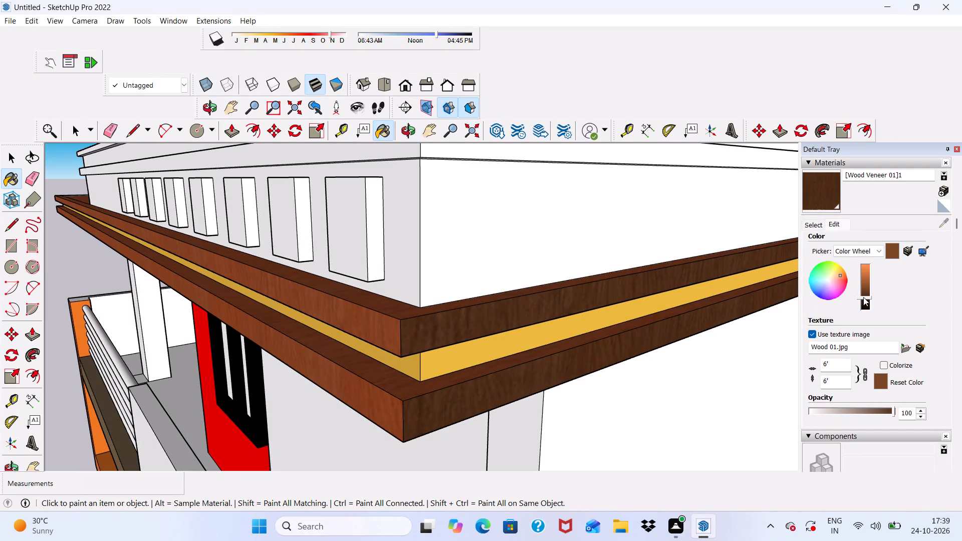
{"action": "left_click_drag", "start_coordinate": [864, 297], "coordinate": [866, 282]}
Paint the small rear end faces of the lower and upper side bands with the lightened Wood Veneer 01.
{"action": "scroll", "coordinate": [554, 300], "scroll_direction": "down", "scroll_amount": 7}
{"action": "middle_click_drag", "start_coordinate": [419, 350], "coordinate": [410, 362]}
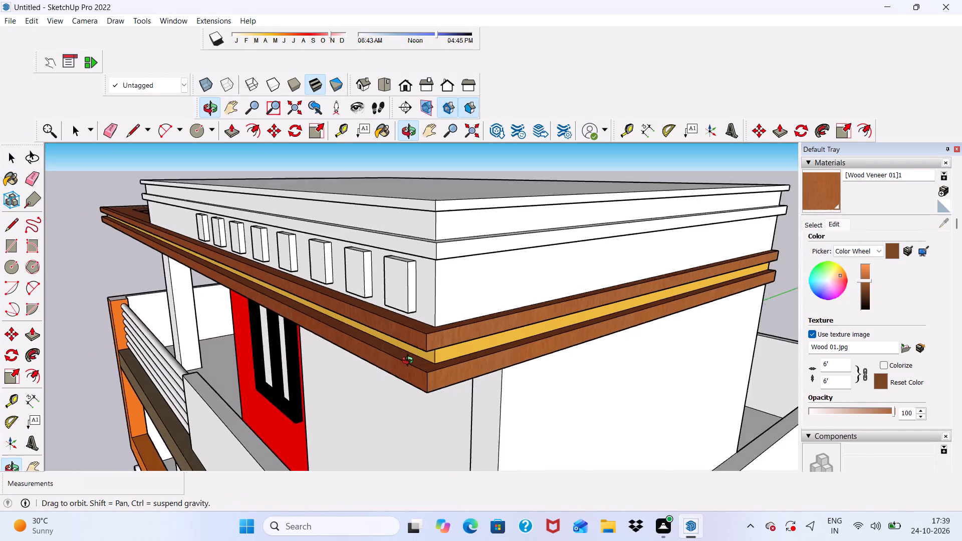
{"action": "middle_click_drag", "start_coordinate": [410, 362], "coordinate": [287, 385]}
{"action": "scroll", "coordinate": [277, 363], "scroll_direction": "up", "scroll_amount": 1}
{"action": "scroll", "coordinate": [188, 315], "scroll_direction": "down", "scroll_amount": 10}
{"action": "middle_click_drag", "start_coordinate": [368, 353], "coordinate": [202, 360]}
{"action": "scroll", "coordinate": [202, 360], "scroll_direction": "up", "scroll_amount": 5}
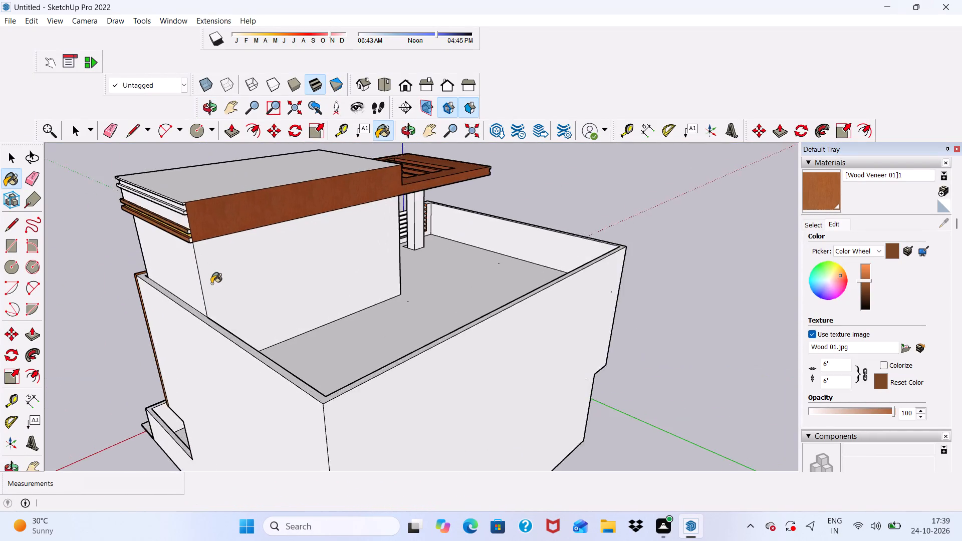
{"action": "scroll", "coordinate": [211, 284], "scroll_direction": "up", "scroll_amount": 12}
{"action": "scroll", "coordinate": [150, 211], "scroll_direction": "down", "scroll_amount": 12}
{"action": "middle_click_drag", "start_coordinate": [236, 273], "coordinate": [241, 271]}
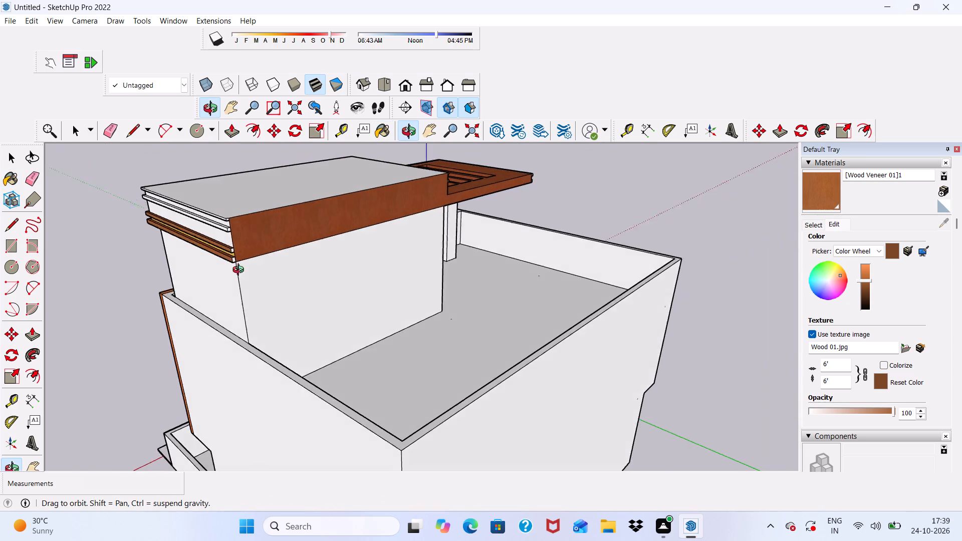
{"action": "middle_click_drag", "start_coordinate": [241, 271], "coordinate": [336, 246]}
{"action": "scroll", "coordinate": [378, 230], "scroll_direction": "up", "scroll_amount": 11}
{"action": "scroll", "coordinate": [391, 224], "scroll_direction": "down", "scroll_amount": 1}
{"action": "scroll", "coordinate": [391, 224], "scroll_direction": "up", "scroll_amount": 9}
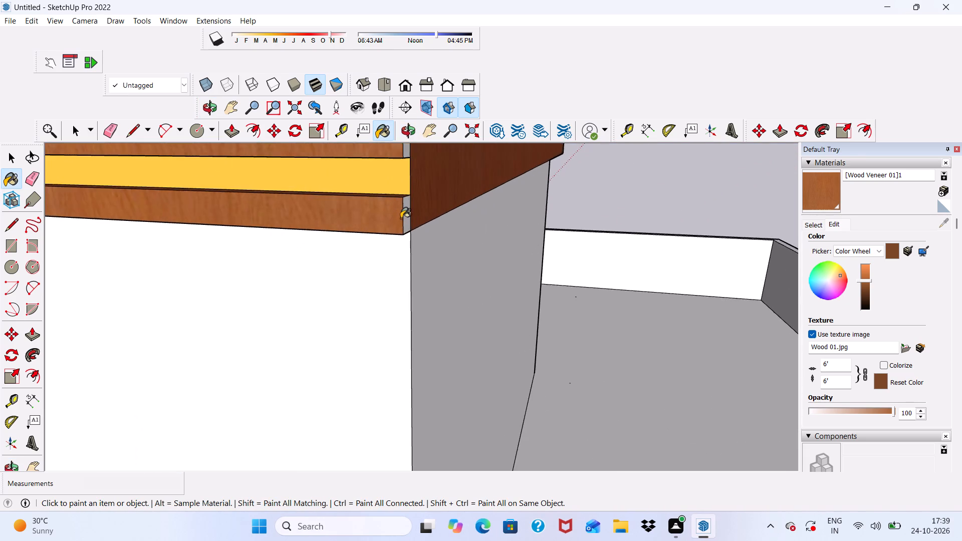
{"action": "scroll", "coordinate": [401, 218], "scroll_direction": "up", "scroll_amount": 5}
{"action": "left_click", "coordinate": [415, 212]}
{"action": "scroll", "coordinate": [415, 216], "scroll_direction": "down", "scroll_amount": 2}
{"action": "scroll", "coordinate": [264, 261], "scroll_direction": "down", "scroll_amount": 4}
{"action": "middle_click_drag", "start_coordinate": [403, 349], "coordinate": [174, 373]}
{"action": "scroll", "coordinate": [445, 179], "scroll_direction": "up", "scroll_amount": 3}
{"action": "left_click", "coordinate": [433, 156]}
{"action": "scroll", "coordinate": [292, 299], "scroll_direction": "down", "scroll_amount": 6}
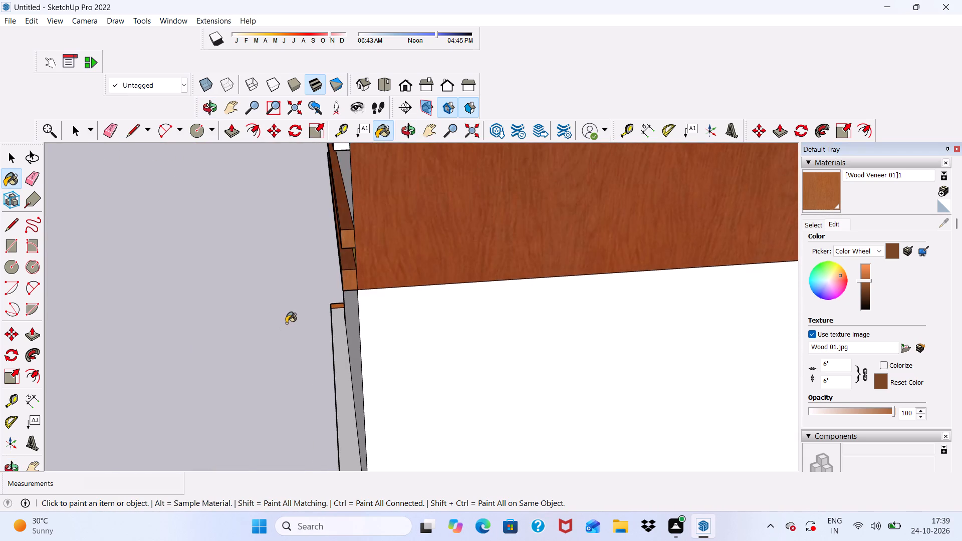
Paint the small rear end faces of the upper and lower bands at the pergola end with the lightened Wood Veneer 01.
{"action": "scroll", "coordinate": [286, 323], "scroll_direction": "down", "scroll_amount": 6}
{"action": "scroll", "coordinate": [803, 287], "scroll_direction": "up", "scroll_amount": 8}
{"action": "scroll", "coordinate": [767, 261], "scroll_direction": "down", "scroll_amount": 2}
{"action": "scroll", "coordinate": [656, 291], "scroll_direction": "up", "scroll_amount": 4}
{"action": "scroll", "coordinate": [741, 277], "scroll_direction": "up", "scroll_amount": 3}
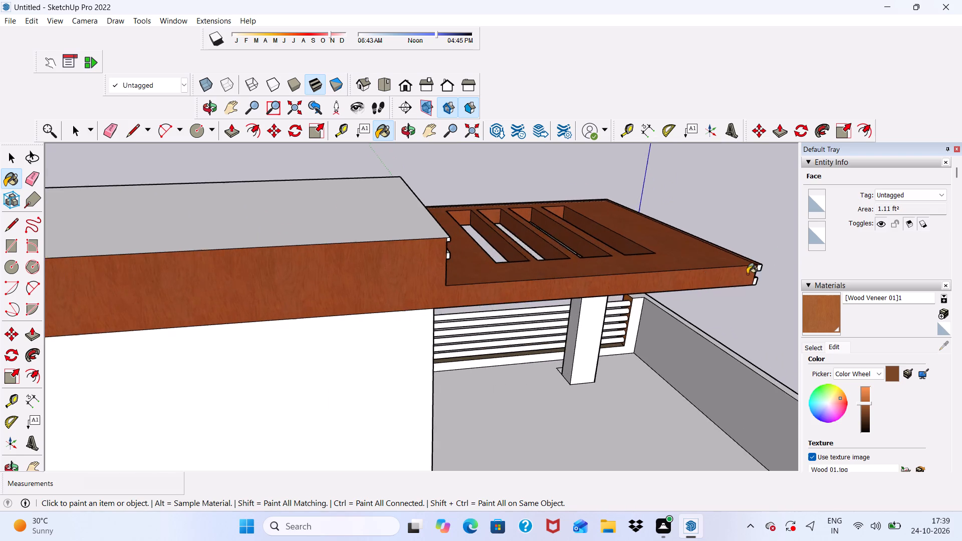
{"action": "scroll", "coordinate": [747, 274], "scroll_direction": "up", "scroll_amount": 1}
{"action": "scroll", "coordinate": [786, 263], "scroll_direction": "down", "scroll_amount": 1}
{"action": "scroll", "coordinate": [799, 260], "scroll_direction": "up", "scroll_amount": 13}
{"action": "scroll", "coordinate": [714, 253], "scroll_direction": "down", "scroll_amount": 4}
{"action": "left_click", "coordinate": [634, 217]}
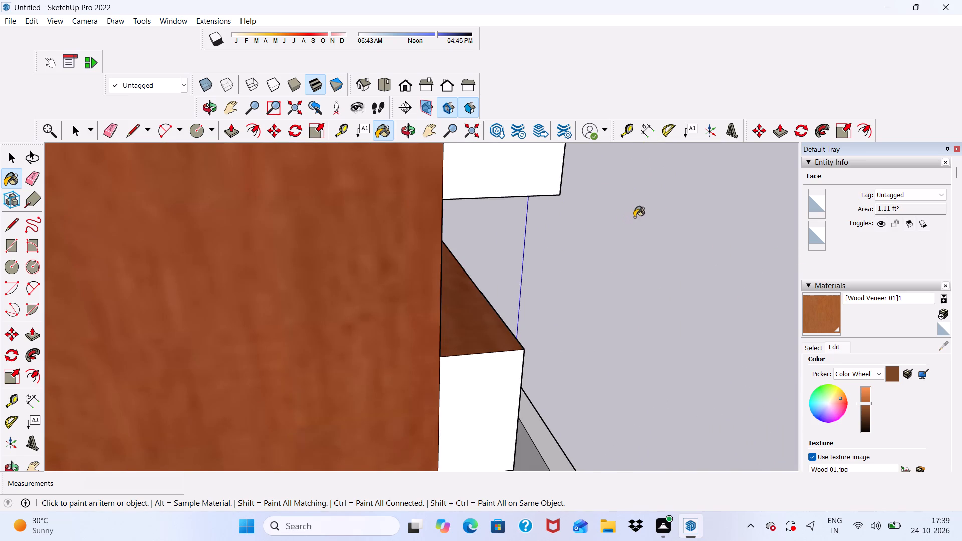
{"action": "left_click", "coordinate": [604, 334]}
Examine the painted pergola roof slab and the whole facade from the front and side for surfaces still lacking colour.
{"action": "scroll", "coordinate": [617, 318], "scroll_direction": "down", "scroll_amount": 5}
{"action": "middle_click_drag", "start_coordinate": [618, 359], "coordinate": [225, 339]}
{"action": "scroll", "coordinate": [200, 313], "scroll_direction": "up", "scroll_amount": 1}
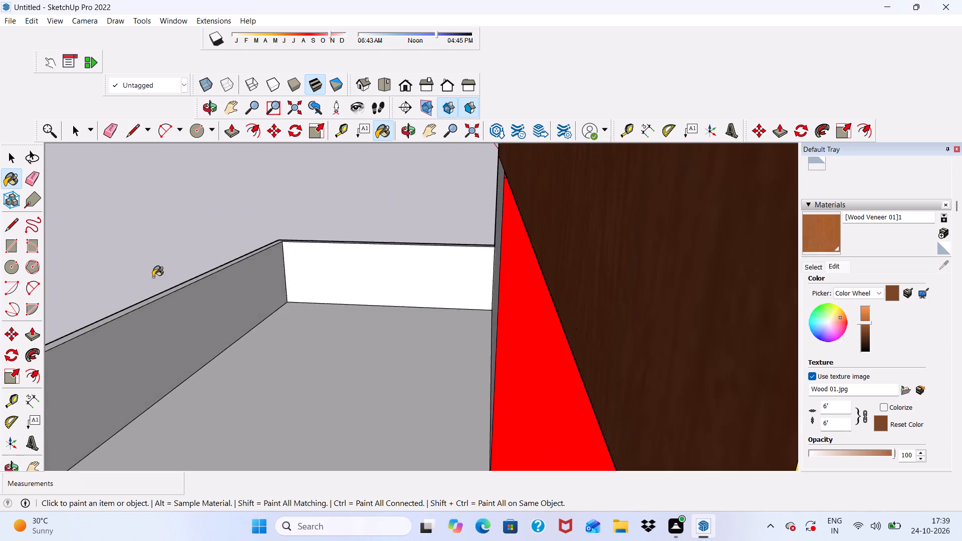
{"action": "scroll", "coordinate": [141, 281], "scroll_direction": "down", "scroll_amount": 10}
{"action": "key", "text": "space"}
{"action": "middle_click_drag", "start_coordinate": [581, 323], "coordinate": [268, 252]}
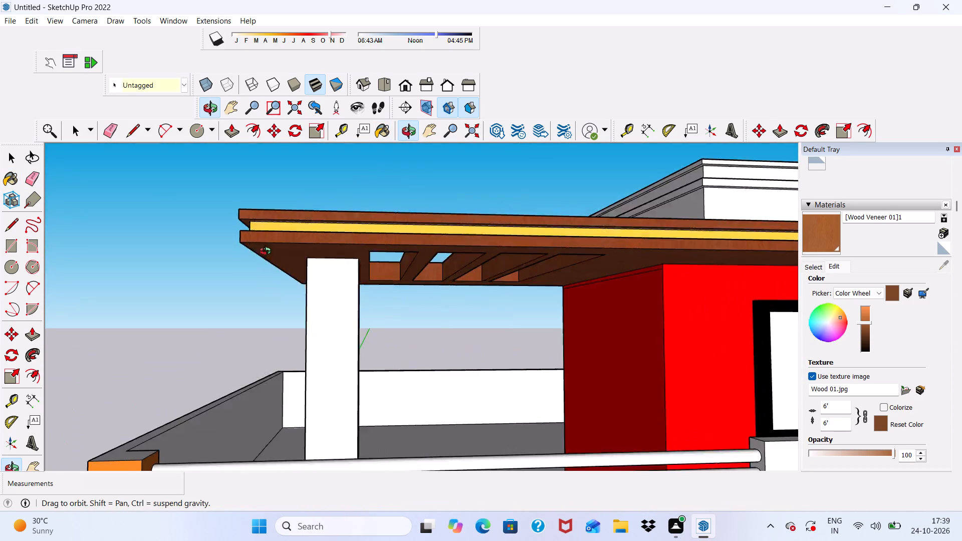
{"action": "middle_click_drag", "start_coordinate": [268, 252], "coordinate": [269, 251]}
{"action": "scroll", "coordinate": [274, 230], "scroll_direction": "down", "scroll_amount": 5}
{"action": "middle_click_drag", "start_coordinate": [376, 228], "coordinate": [435, 258]}
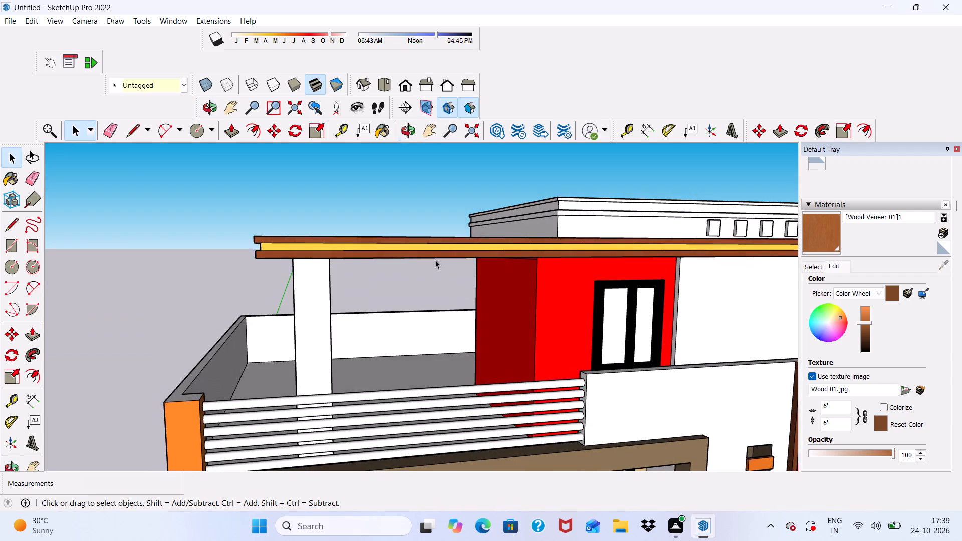
{"action": "scroll", "coordinate": [416, 255], "scroll_direction": "down", "scroll_amount": 8}
{"action": "scroll", "coordinate": [390, 303], "scroll_direction": "up", "scroll_amount": 3}
{"action": "scroll", "coordinate": [391, 303], "scroll_direction": "down", "scroll_amount": 4}
{"action": "middle_click_drag", "start_coordinate": [397, 324], "coordinate": [390, 266]}
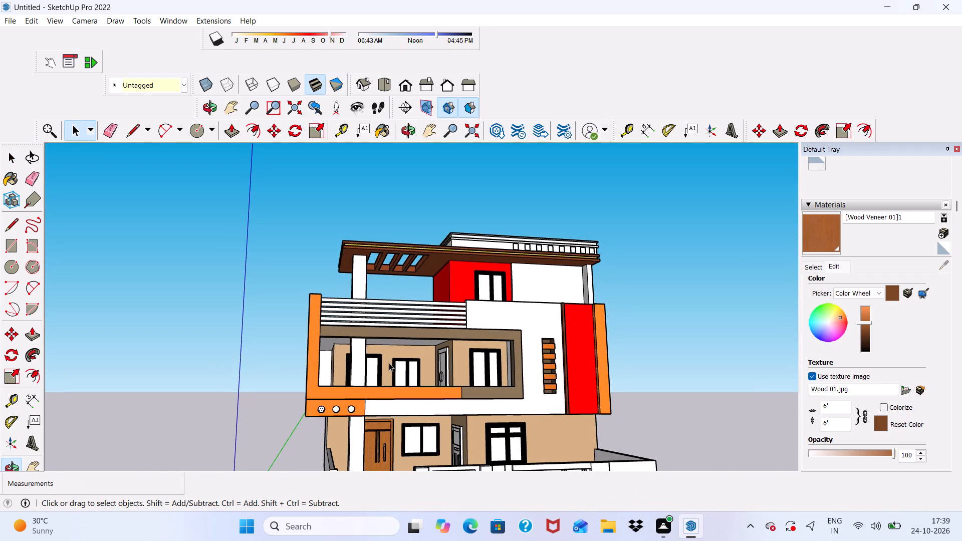
{"action": "scroll", "coordinate": [387, 360], "scroll_direction": "down", "scroll_amount": 4}
{"action": "scroll", "coordinate": [440, 358], "scroll_direction": "up", "scroll_amount": 5}
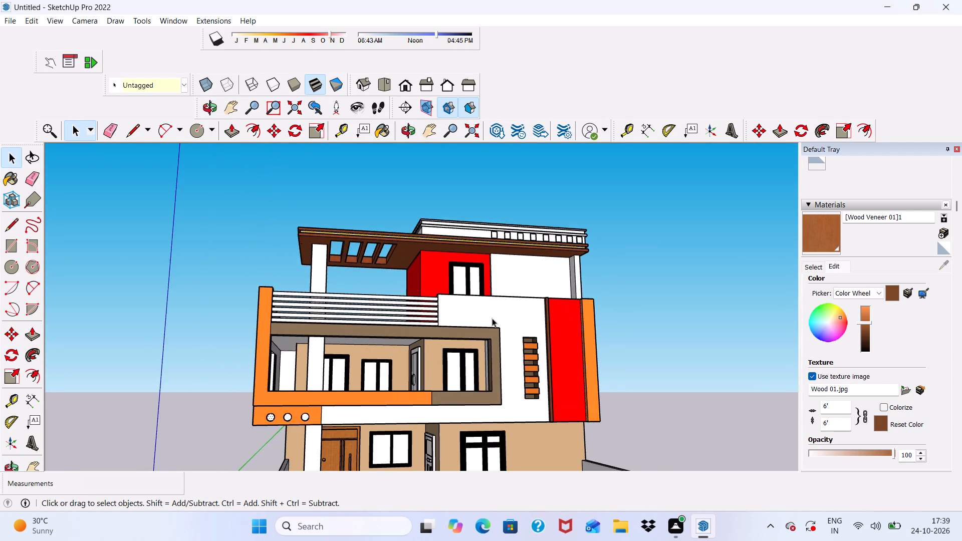
{"action": "scroll", "coordinate": [495, 314], "scroll_direction": "up", "scroll_amount": 4}
{"action": "scroll", "coordinate": [496, 316], "scroll_direction": "down", "scroll_amount": 7}
{"action": "middle_click_drag", "start_coordinate": [502, 339], "coordinate": [454, 371]}
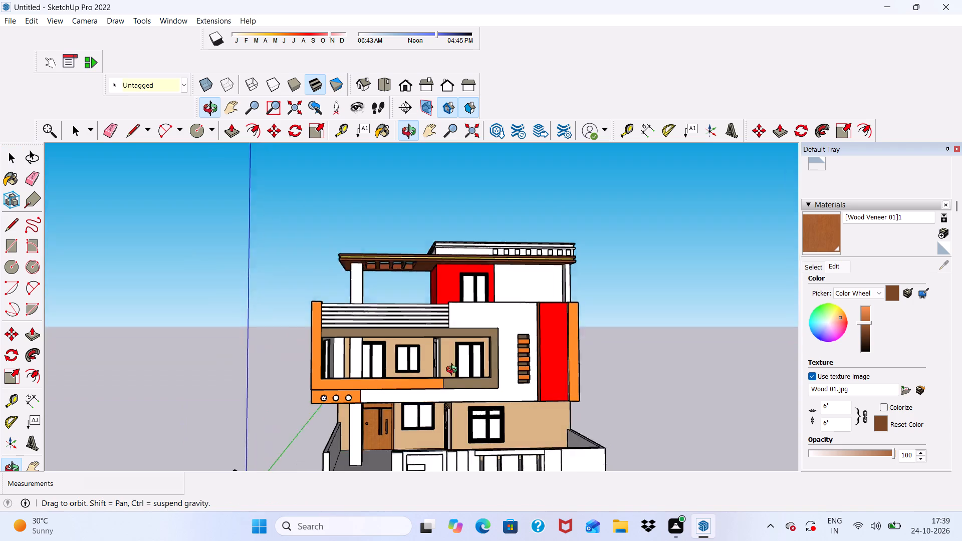
{"action": "middle_click_drag", "start_coordinate": [454, 371], "coordinate": [419, 381]}
{"action": "scroll", "coordinate": [413, 333], "scroll_direction": "down", "scroll_amount": 4}
{"action": "scroll", "coordinate": [427, 377], "scroll_direction": "up", "scroll_amount": 5}
{"action": "scroll", "coordinate": [428, 375], "scroll_direction": "down", "scroll_amount": 1}
{"action": "middle_click", "coordinate": [426, 372]}
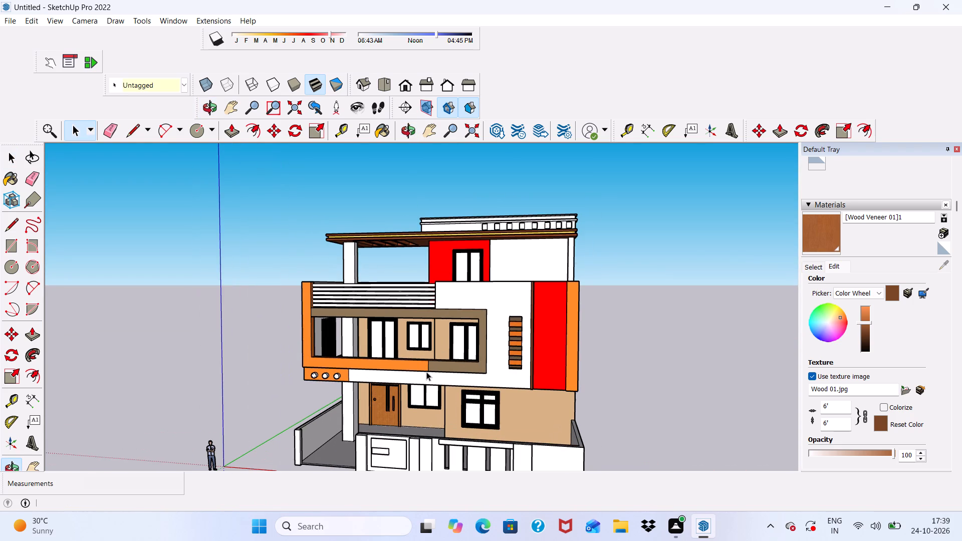
{"action": "scroll", "coordinate": [426, 372], "scroll_direction": "up", "scroll_amount": 2}
{"action": "middle_click_drag", "start_coordinate": [422, 373], "coordinate": [626, 337]}
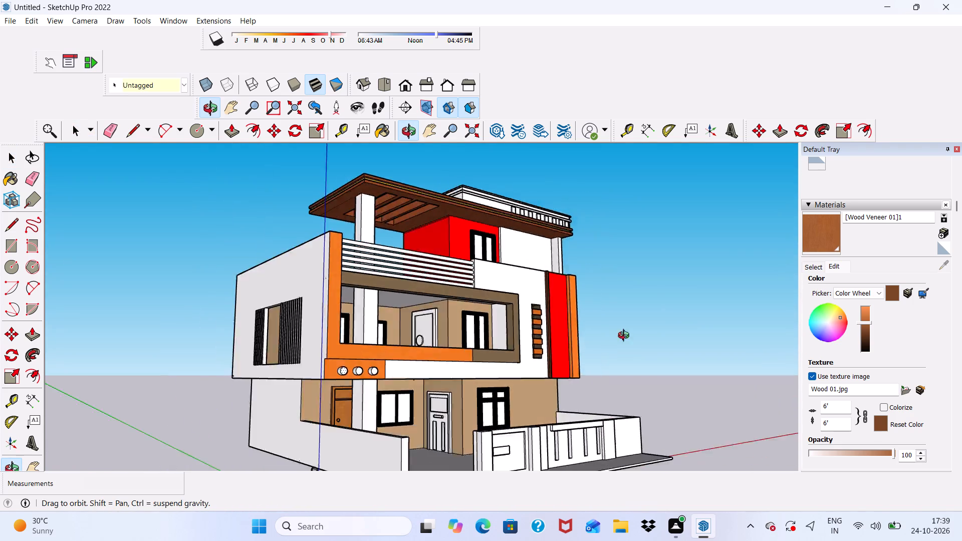
{"action": "middle_click_drag", "start_coordinate": [626, 337], "coordinate": [590, 356]}
Paint the first floor's side wall around the louvred opening with 0024_OrangeRed from the Colors-Named collection.
{"action": "scroll", "coordinate": [375, 363], "scroll_direction": "up", "scroll_amount": 8}
{"action": "scroll", "coordinate": [204, 301], "scroll_direction": "up", "scroll_amount": 1}
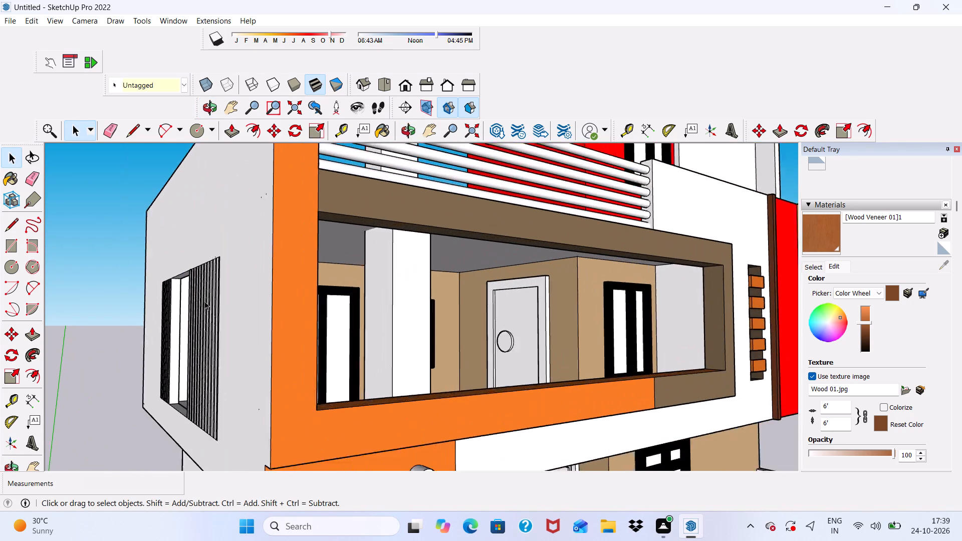
{"action": "scroll", "coordinate": [204, 301], "scroll_direction": "up", "scroll_amount": 1}
{"action": "middle_click_drag", "start_coordinate": [211, 302], "coordinate": [324, 296]}
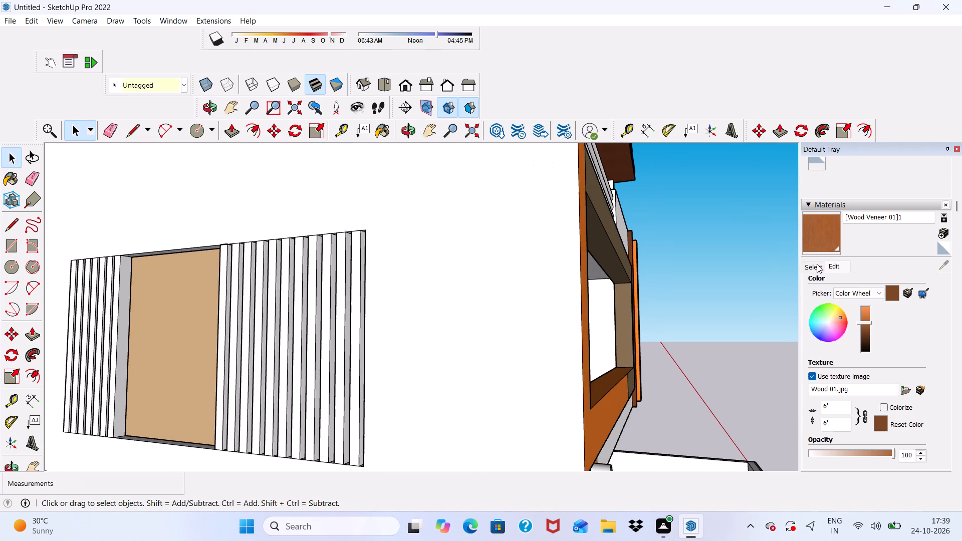
{"action": "left_click", "coordinate": [817, 264]}
{"action": "left_click", "coordinate": [931, 282]}
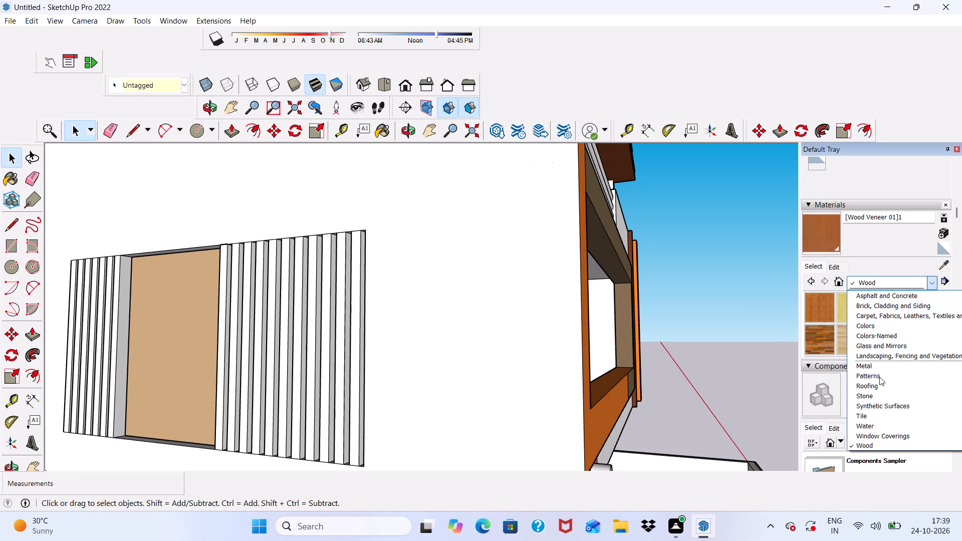
{"action": "left_click", "coordinate": [862, 332]}
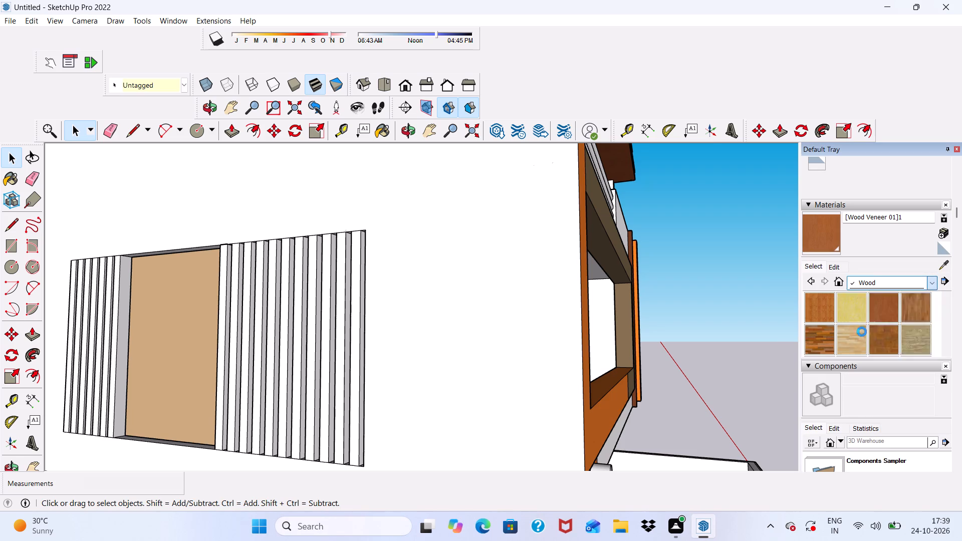
{"action": "scroll", "coordinate": [862, 332], "scroll_direction": "down", "scroll_amount": 3}
{"action": "left_click", "coordinate": [916, 298]}
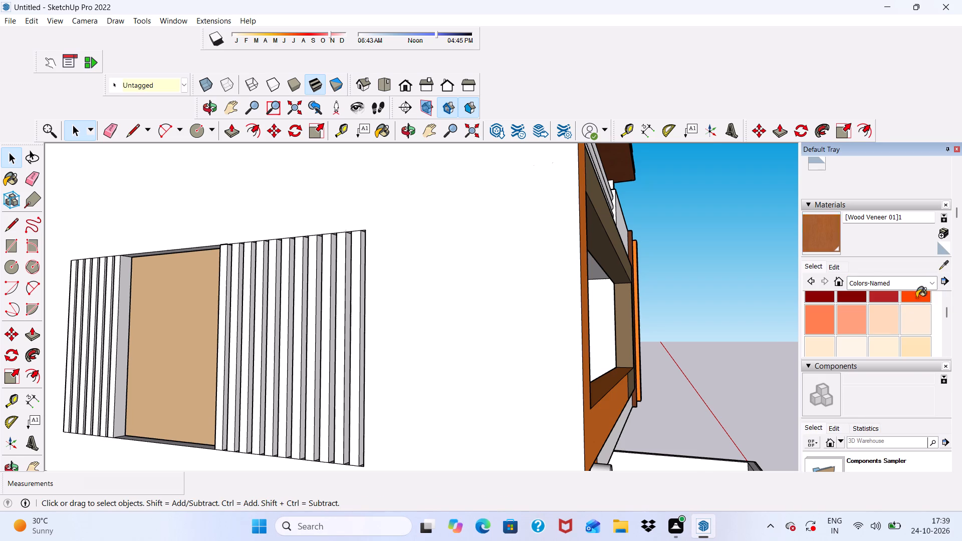
{"action": "scroll", "coordinate": [383, 339], "scroll_direction": "up", "scroll_amount": 3}
{"action": "left_click", "coordinate": [385, 339]}
Paint the front face of the balcony frame's corner upright and bottom beam with 0024_OrangeRed.
{"action": "scroll", "coordinate": [452, 333], "scroll_direction": "down", "scroll_amount": 7}
{"action": "middle_click_drag", "start_coordinate": [535, 366], "coordinate": [471, 396]}
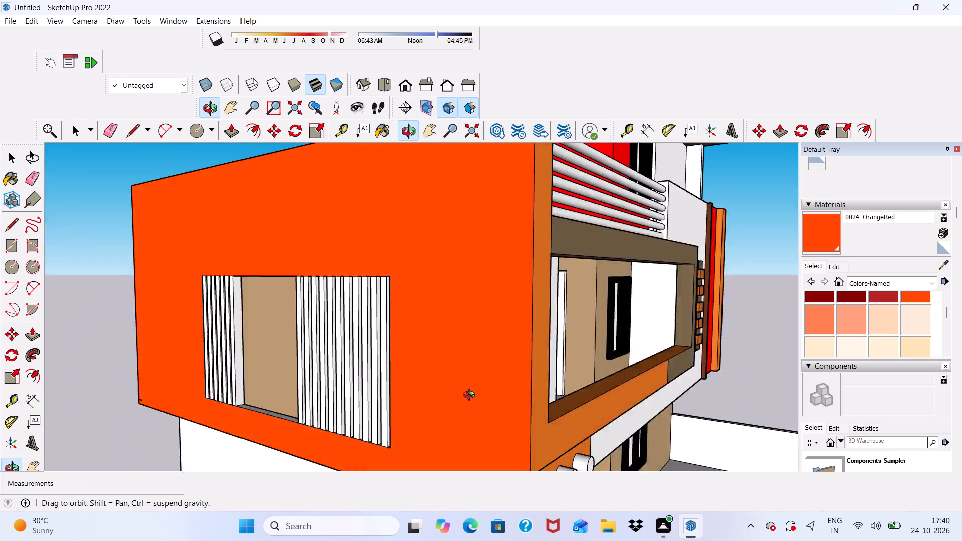
{"action": "middle_click_drag", "start_coordinate": [471, 396], "coordinate": [313, 371]}
{"action": "scroll", "coordinate": [314, 371], "scroll_direction": "up", "scroll_amount": 2}
{"action": "left_click", "coordinate": [313, 369]}
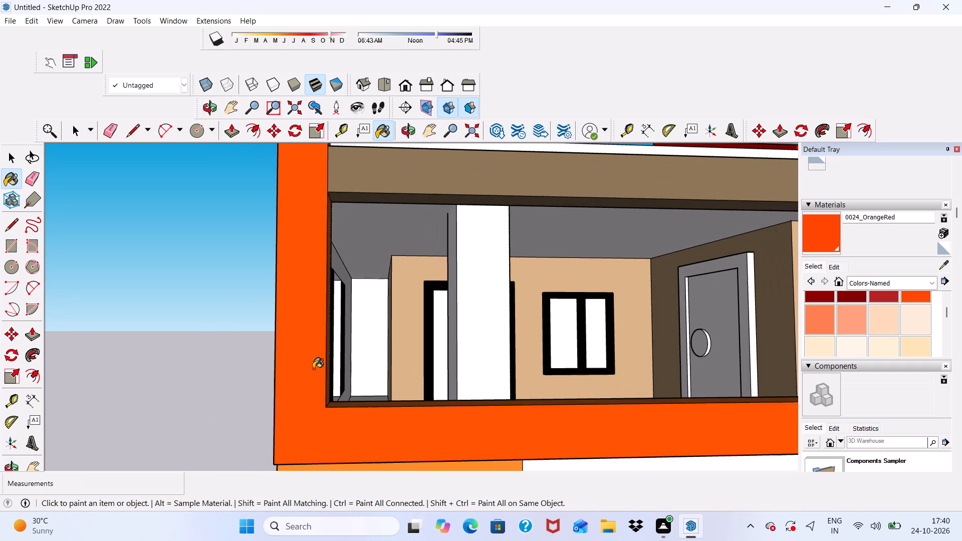
Paint the inner faces of the balcony frame's bottom beam and corner upright with 0024_OrangeRed.
{"action": "scroll", "coordinate": [306, 370], "scroll_direction": "down", "scroll_amount": 10}
{"action": "middle_click_drag", "start_coordinate": [378, 398], "coordinate": [328, 496]}
{"action": "scroll", "coordinate": [379, 402], "scroll_direction": "down", "scroll_amount": 1}
{"action": "scroll", "coordinate": [320, 375], "scroll_direction": "up", "scroll_amount": 5}
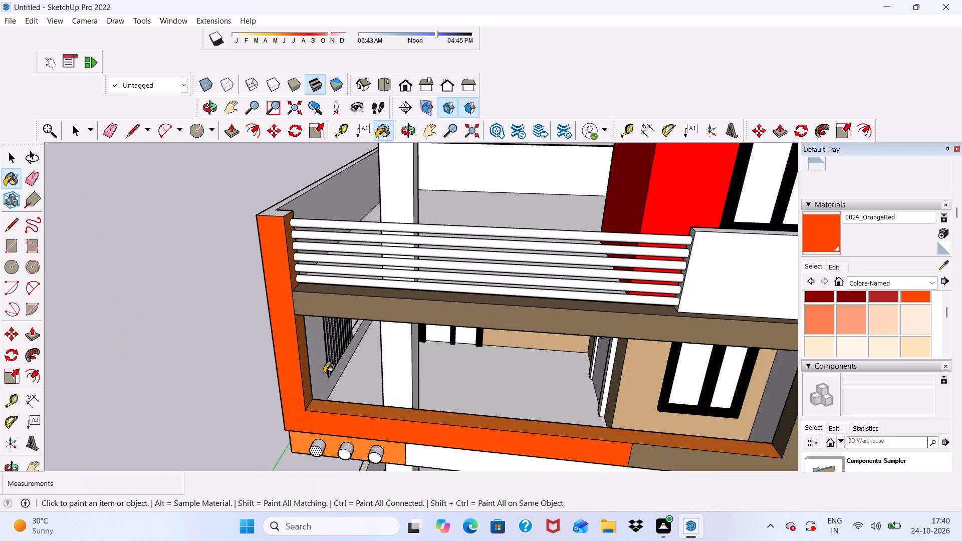
{"action": "scroll", "coordinate": [318, 427], "scroll_direction": "up", "scroll_amount": 9}
{"action": "left_click", "coordinate": [328, 403]}
{"action": "left_click", "coordinate": [283, 343]}
Paint the front panel with the three round projections below the balcony frame with 0024_OrangeRed.
{"action": "scroll", "coordinate": [282, 351], "scroll_direction": "down", "scroll_amount": 3}
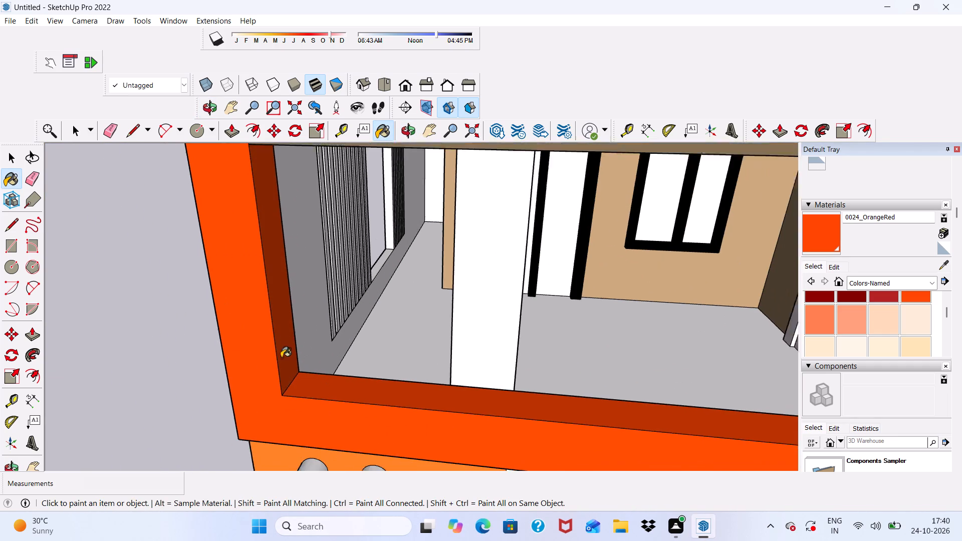
{"action": "scroll", "coordinate": [281, 358], "scroll_direction": "down", "scroll_amount": 2}
{"action": "middle_click_drag", "start_coordinate": [296, 390], "coordinate": [347, 263]}
{"action": "scroll", "coordinate": [336, 322], "scroll_direction": "up", "scroll_amount": 2}
{"action": "left_click", "coordinate": [324, 313]}
{"action": "scroll", "coordinate": [366, 297], "scroll_direction": "down", "scroll_amount": 3}
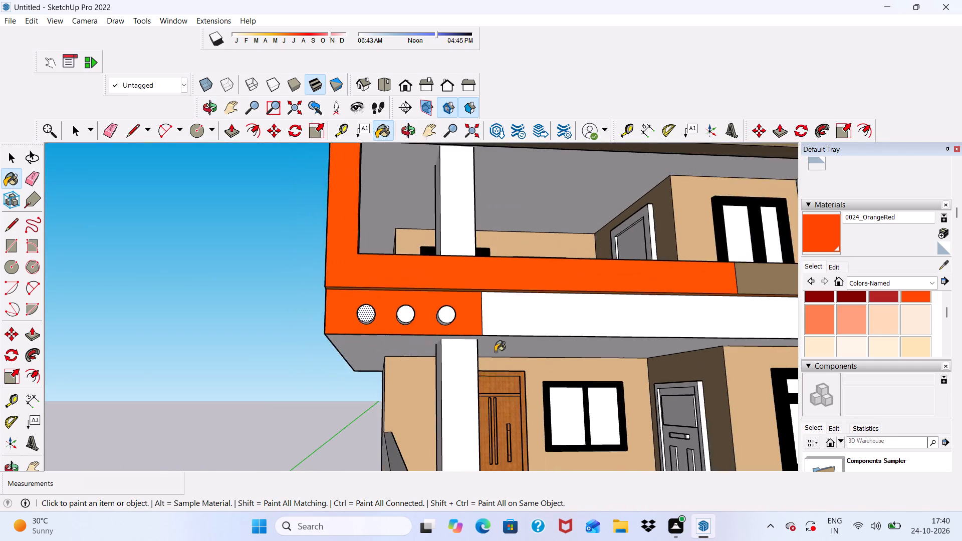
Paint the front face of the vertical orange strip beside the red facade panel with 0024_OrangeRed.
{"action": "scroll", "coordinate": [495, 352], "scroll_direction": "down", "scroll_amount": 4}
{"action": "middle_click_drag", "start_coordinate": [516, 345], "coordinate": [398, 398]}
{"action": "scroll", "coordinate": [396, 381], "scroll_direction": "up", "scroll_amount": 4}
{"action": "scroll", "coordinate": [350, 339], "scroll_direction": "down", "scroll_amount": 12}
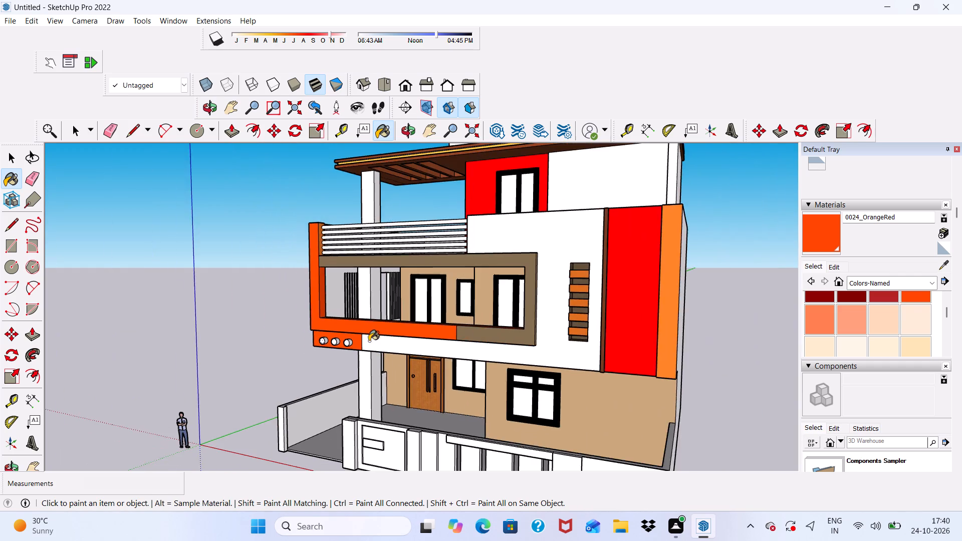
{"action": "middle_click_drag", "start_coordinate": [369, 341], "coordinate": [386, 335]}
{"action": "scroll", "coordinate": [696, 325], "scroll_direction": "up", "scroll_amount": 8}
{"action": "left_click", "coordinate": [666, 312]}
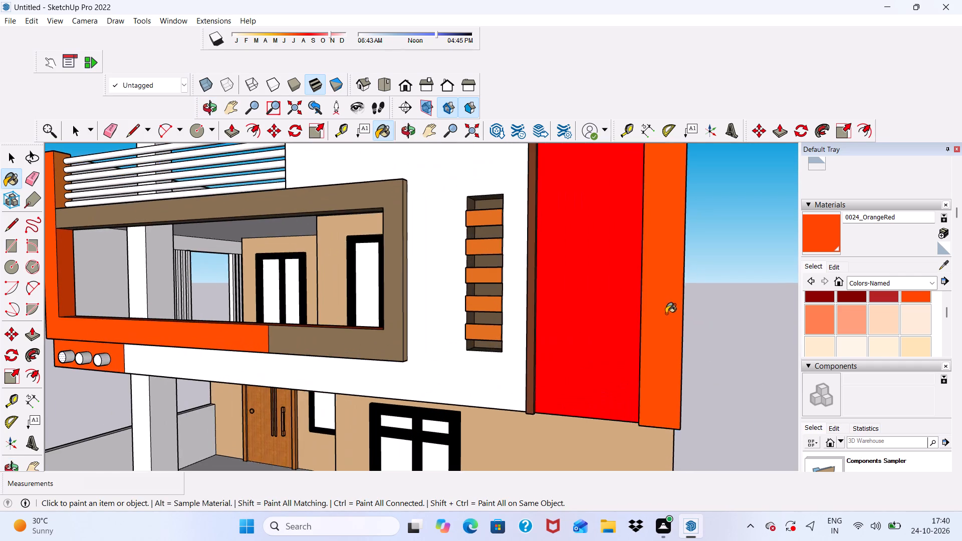
Paint the vertical strip's inner side face, next to the red panel, with 0024_OrangeRed.
{"action": "middle_click_drag", "start_coordinate": [666, 314], "coordinate": [478, 357]}
{"action": "middle_click_drag", "start_coordinate": [538, 351], "coordinate": [722, 344]}
{"action": "scroll", "coordinate": [566, 336], "scroll_direction": "up", "scroll_amount": 5}
{"action": "middle_click_drag", "start_coordinate": [571, 335], "coordinate": [576, 335]}
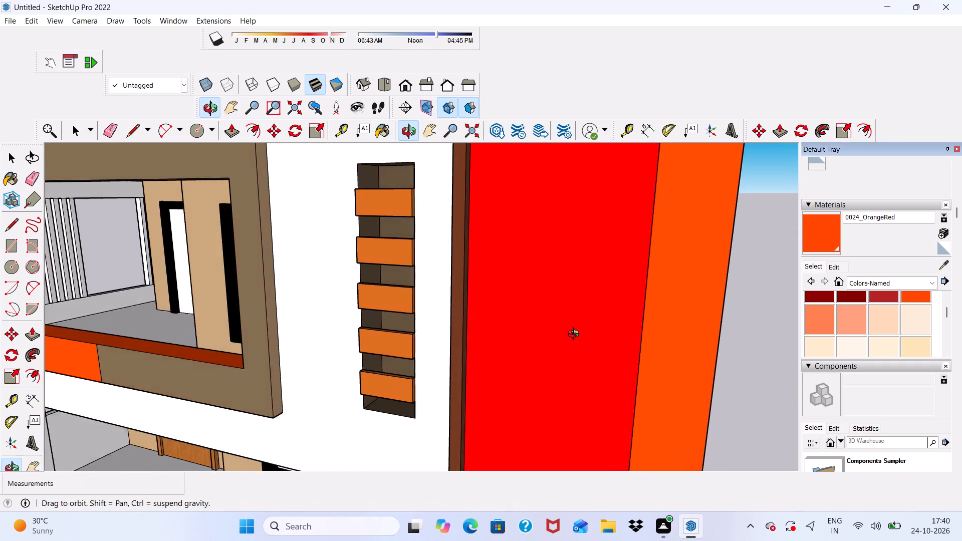
{"action": "middle_click_drag", "start_coordinate": [576, 335], "coordinate": [676, 335]}
{"action": "scroll", "coordinate": [694, 335], "scroll_direction": "up", "scroll_amount": 1}
{"action": "left_click_drag", "start_coordinate": [671, 317], "coordinate": [678, 316]}
{"action": "scroll", "coordinate": [622, 321], "scroll_direction": "down", "scroll_amount": 9}
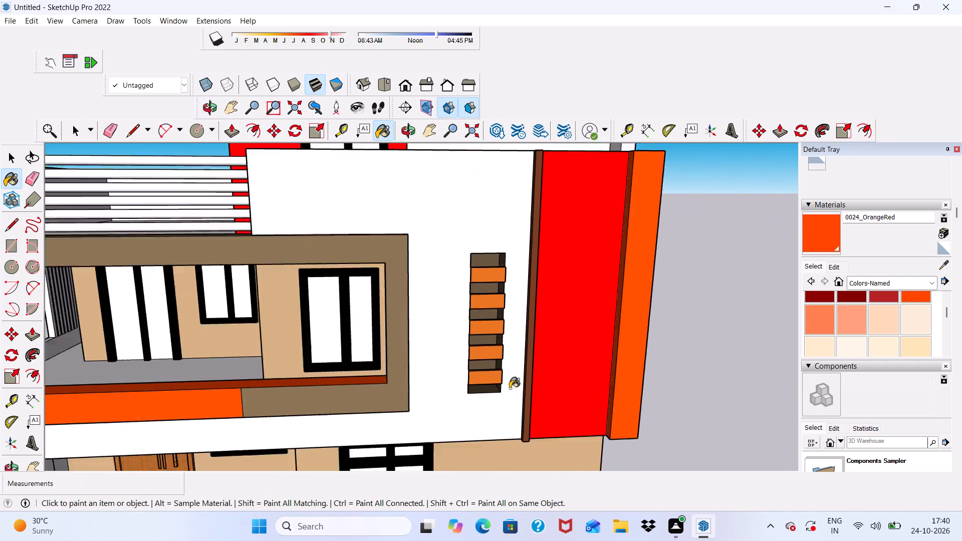
Paint the top face of the vertical strip beside the red panel with 0024_OrangeRed.
{"action": "scroll", "coordinate": [510, 388], "scroll_direction": "down", "scroll_amount": 2}
{"action": "scroll", "coordinate": [566, 284], "scroll_direction": "up", "scroll_amount": 5}
{"action": "middle_click_drag", "start_coordinate": [605, 239], "coordinate": [614, 310]}
{"action": "scroll", "coordinate": [615, 306], "scroll_direction": "up", "scroll_amount": 3}
{"action": "scroll", "coordinate": [631, 225], "scroll_direction": "up", "scroll_amount": 3}
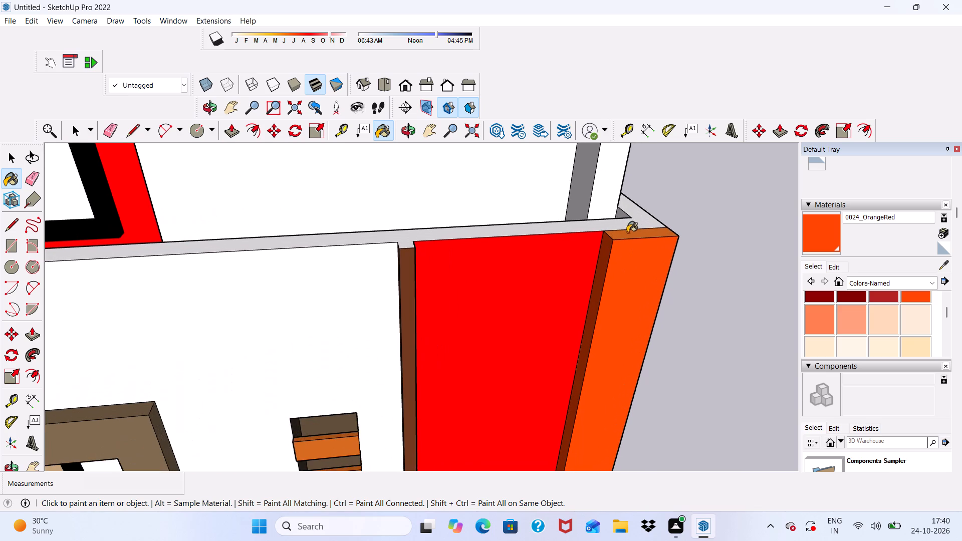
{"action": "left_click", "coordinate": [627, 232]}
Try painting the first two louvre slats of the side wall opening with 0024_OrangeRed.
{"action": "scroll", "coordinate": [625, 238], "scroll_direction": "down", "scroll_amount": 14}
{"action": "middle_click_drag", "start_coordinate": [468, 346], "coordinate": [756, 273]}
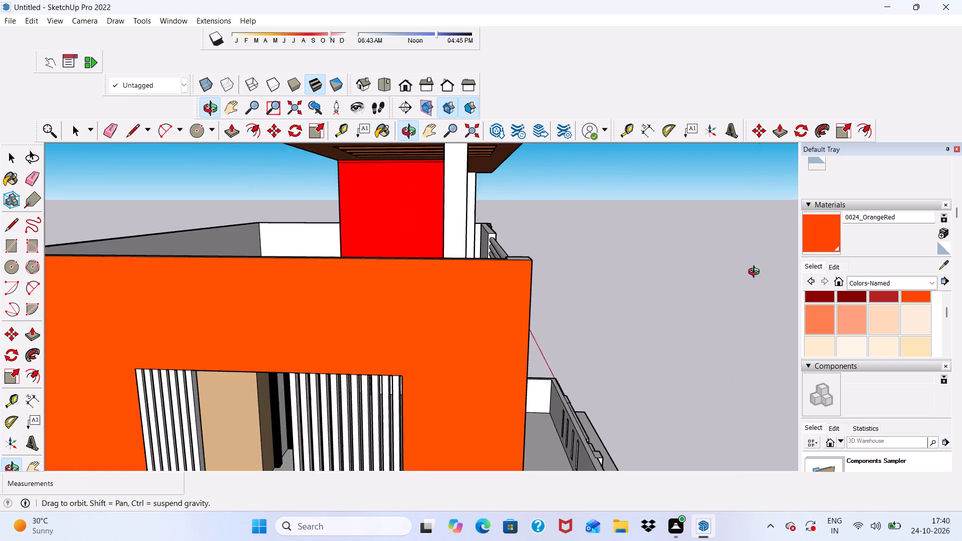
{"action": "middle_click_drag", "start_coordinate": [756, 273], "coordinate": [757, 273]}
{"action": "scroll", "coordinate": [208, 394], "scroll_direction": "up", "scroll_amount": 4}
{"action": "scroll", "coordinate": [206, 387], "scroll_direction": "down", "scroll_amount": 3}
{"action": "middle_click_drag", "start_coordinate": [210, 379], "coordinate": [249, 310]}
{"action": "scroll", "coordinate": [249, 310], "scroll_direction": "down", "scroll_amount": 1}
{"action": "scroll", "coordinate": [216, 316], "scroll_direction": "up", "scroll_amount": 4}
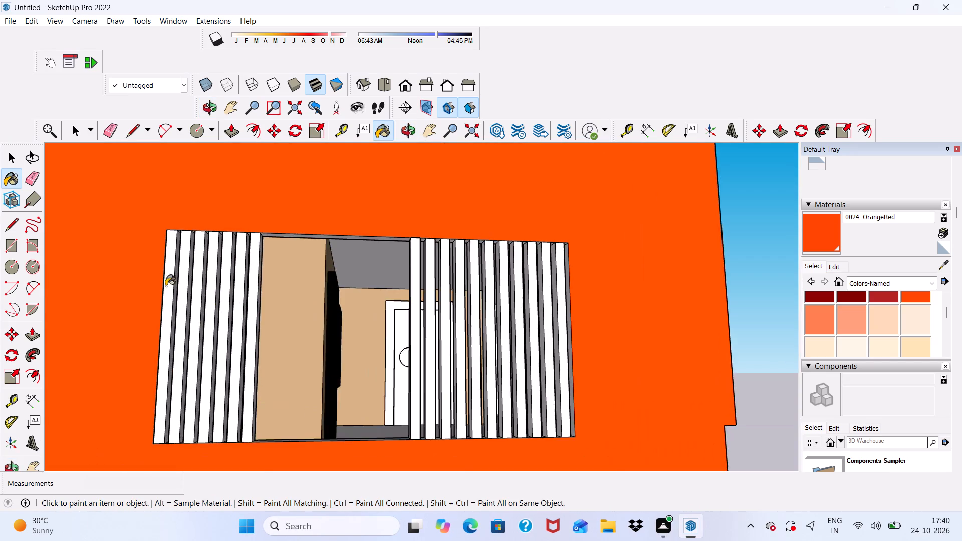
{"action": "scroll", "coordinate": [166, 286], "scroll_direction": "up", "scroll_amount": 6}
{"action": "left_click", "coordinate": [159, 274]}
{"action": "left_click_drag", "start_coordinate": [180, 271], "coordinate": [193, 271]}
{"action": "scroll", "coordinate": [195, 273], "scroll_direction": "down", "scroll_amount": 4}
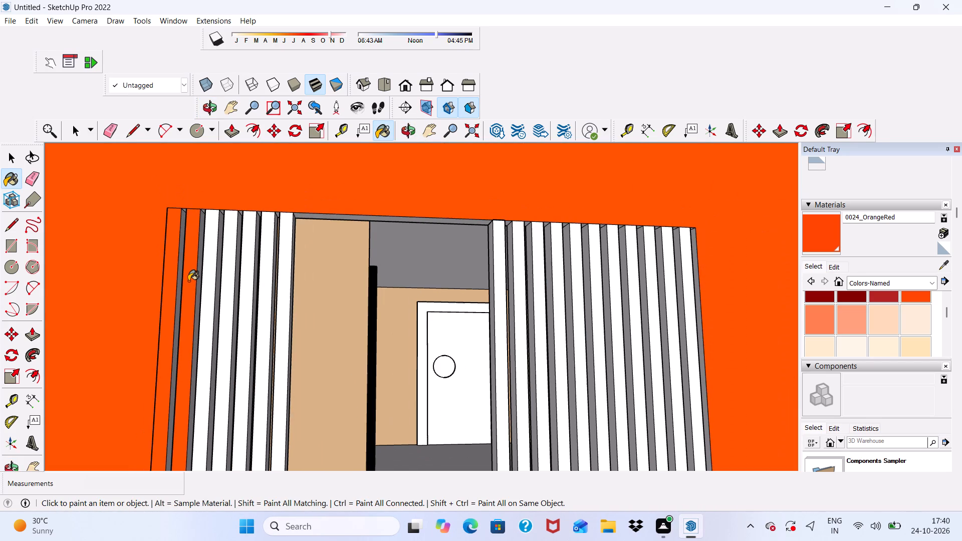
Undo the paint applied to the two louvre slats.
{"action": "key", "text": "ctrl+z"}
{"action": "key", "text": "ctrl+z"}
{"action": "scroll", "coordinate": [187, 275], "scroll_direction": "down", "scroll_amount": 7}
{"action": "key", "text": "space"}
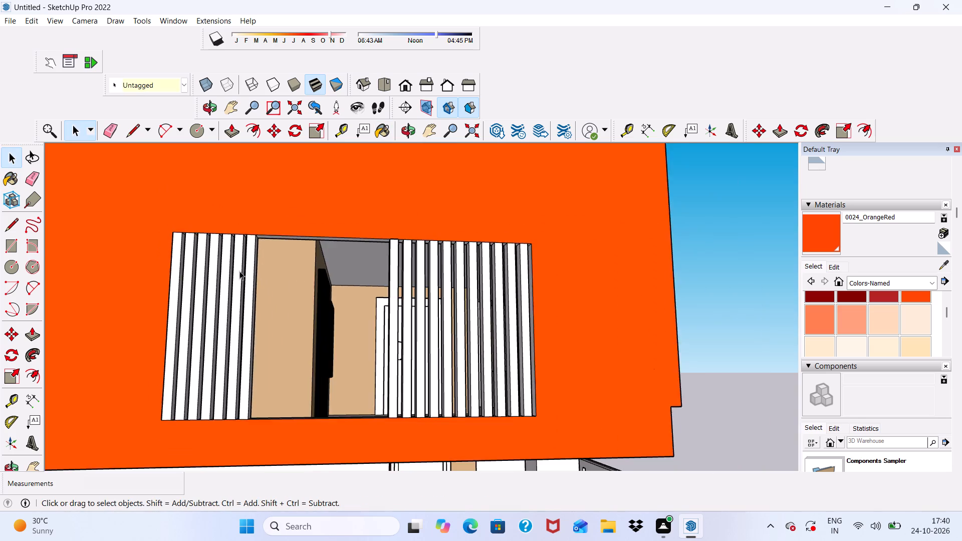
Paint the sill face of the louvred side wall opening with 0024_OrangeRed.
{"action": "scroll", "coordinate": [239, 271], "scroll_direction": "down", "scroll_amount": 2}
{"action": "middle_click_drag", "start_coordinate": [289, 339], "coordinate": [0, 403]}
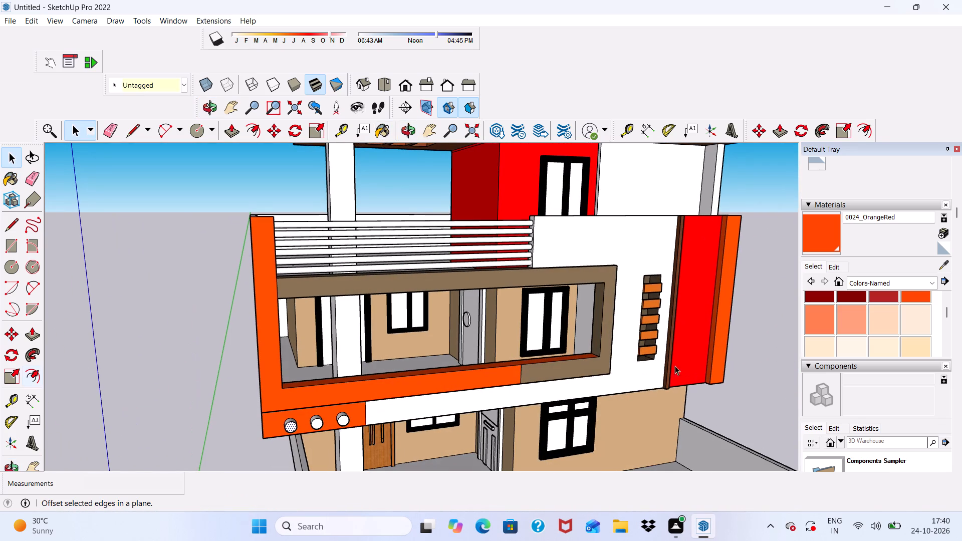
{"action": "left_click", "coordinate": [908, 293]}
{"action": "middle_click_drag", "start_coordinate": [297, 357], "coordinate": [448, 338]}
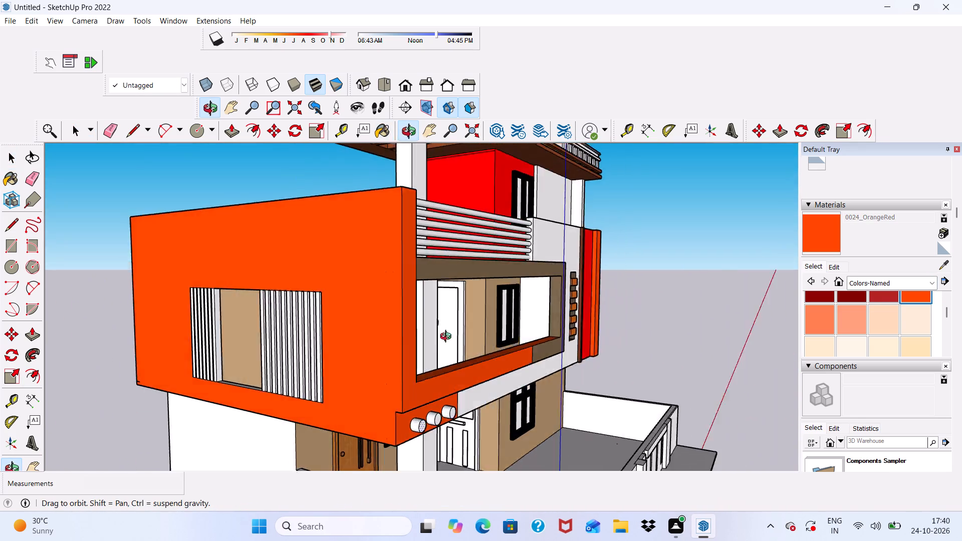
{"action": "middle_click_drag", "start_coordinate": [448, 338], "coordinate": [450, 339]}
{"action": "scroll", "coordinate": [247, 416], "scroll_direction": "up", "scroll_amount": 13}
{"action": "left_click", "coordinate": [278, 368]}
{"action": "scroll", "coordinate": [216, 367], "scroll_direction": "down", "scroll_amount": 3}
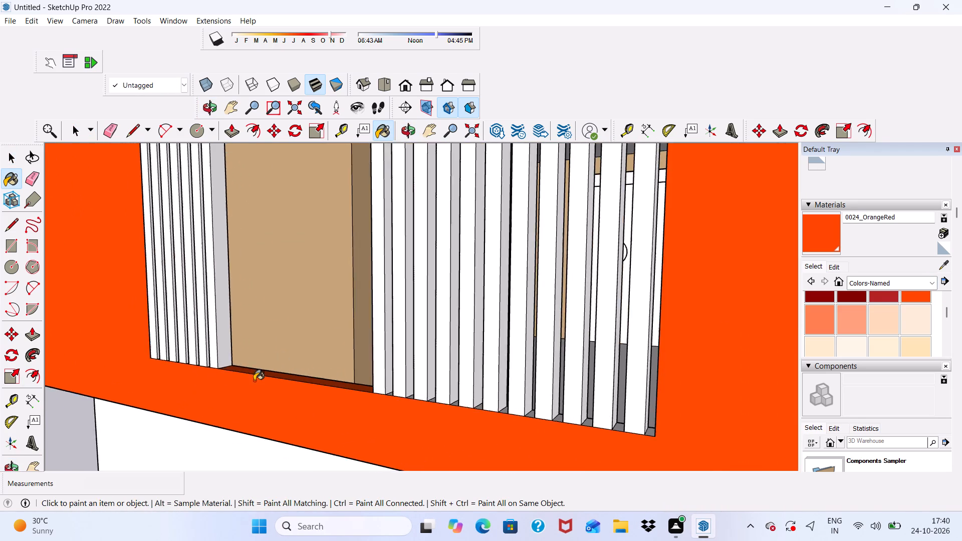
Paint the top inner face of the louvred side wall opening with 0024_OrangeRed.
{"action": "scroll", "coordinate": [254, 381], "scroll_direction": "down", "scroll_amount": 6}
{"action": "middle_click_drag", "start_coordinate": [312, 395], "coordinate": [319, 314]}
{"action": "scroll", "coordinate": [295, 175], "scroll_direction": "up", "scroll_amount": 5}
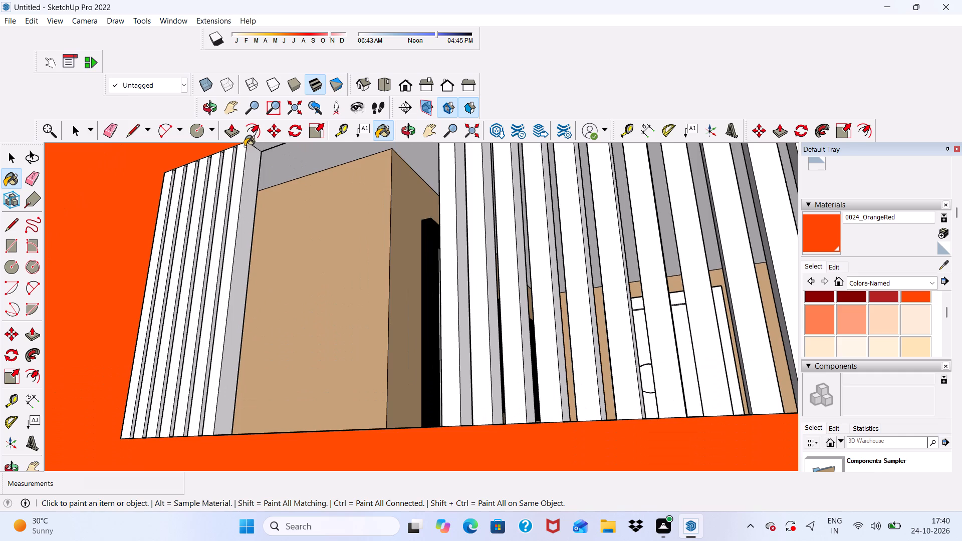
{"action": "scroll", "coordinate": [262, 179], "scroll_direction": "down", "scroll_amount": 8}
{"action": "scroll", "coordinate": [258, 224], "scroll_direction": "up", "scroll_amount": 9}
{"action": "left_click", "coordinate": [273, 216]}
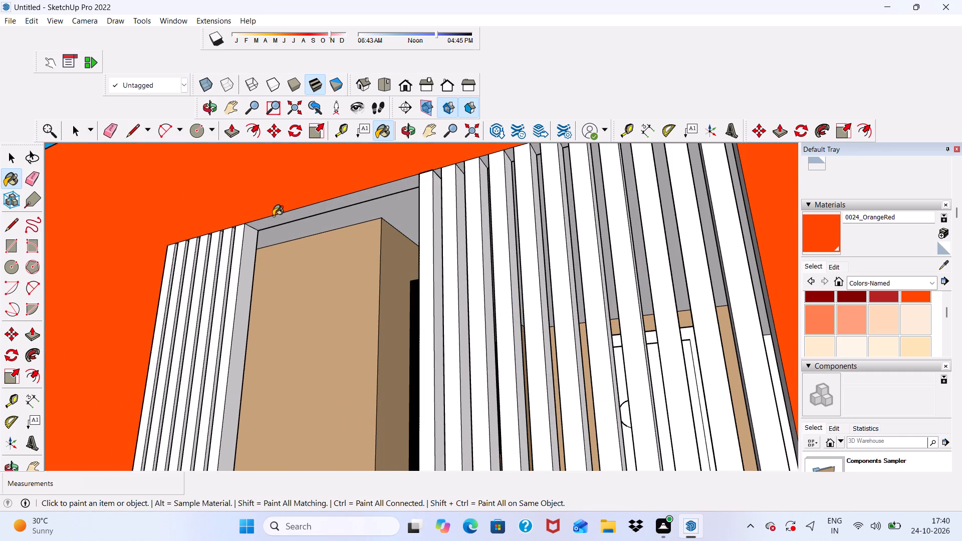
{"action": "left_click", "coordinate": [273, 220]}
{"action": "scroll", "coordinate": [268, 223], "scroll_direction": "down", "scroll_amount": 11}
{"action": "middle_click_drag", "start_coordinate": [475, 325], "coordinate": [470, 345]}
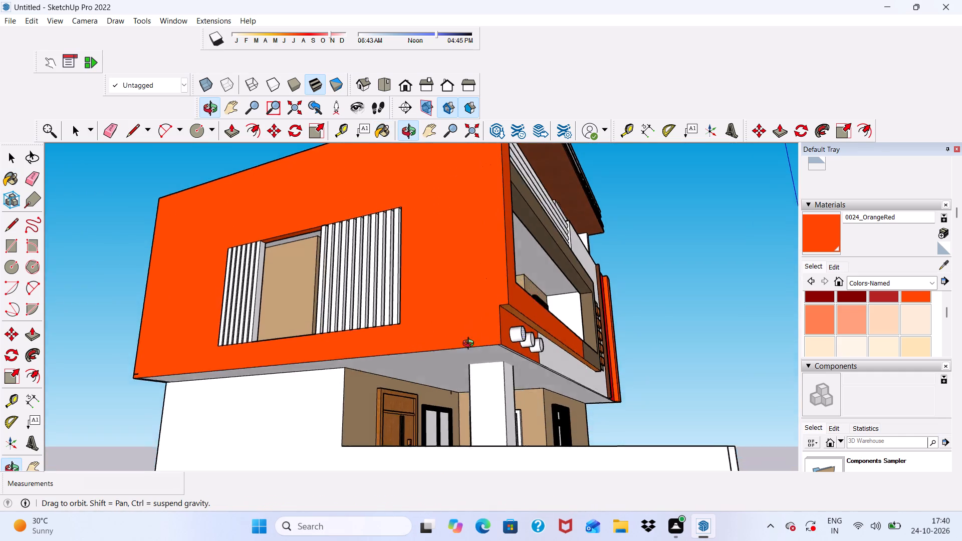
Review the whole front facade and the orange-red balcony frame for surfaces still needing colour.
{"action": "middle_click_drag", "start_coordinate": [470, 345], "coordinate": [251, 435]}
{"action": "key", "text": "space"}
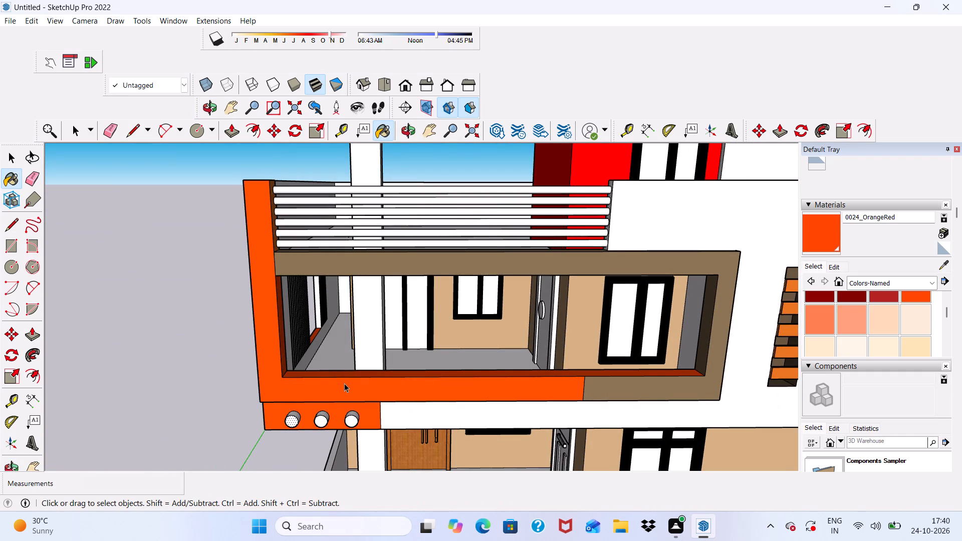
{"action": "scroll", "coordinate": [344, 383], "scroll_direction": "down", "scroll_amount": 3}
{"action": "middle_click_drag", "start_coordinate": [346, 419], "coordinate": [346, 307]}
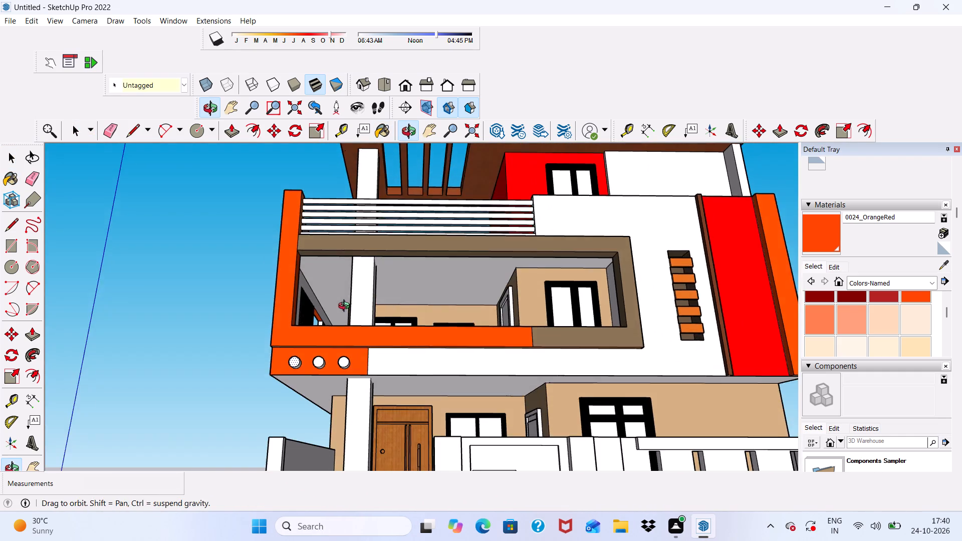
{"action": "middle_click_drag", "start_coordinate": [346, 307], "coordinate": [346, 308]}
{"action": "scroll", "coordinate": [340, 312], "scroll_direction": "down", "scroll_amount": 5}
{"action": "middle_click_drag", "start_coordinate": [400, 371], "coordinate": [377, 430]}
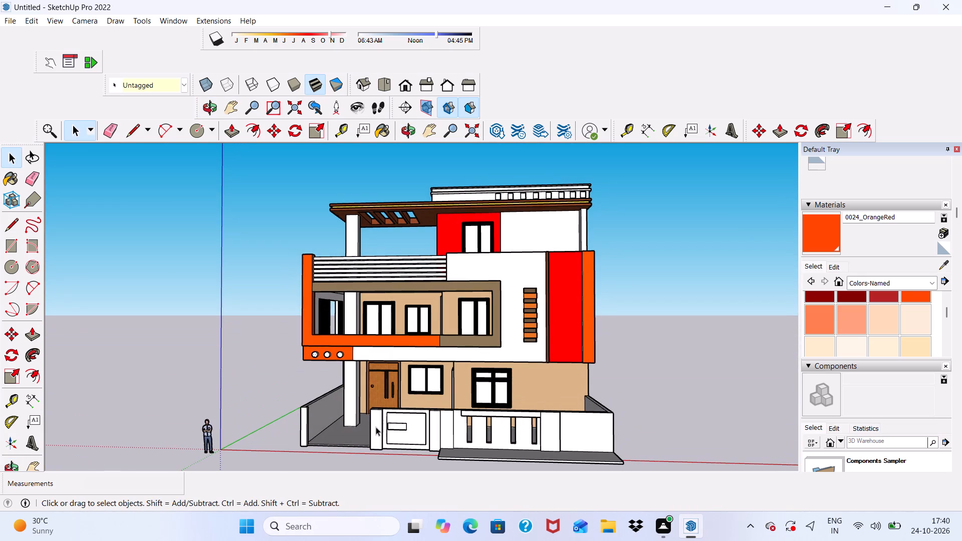
{"action": "scroll", "coordinate": [303, 398], "scroll_direction": "down", "scroll_amount": 4}
{"action": "scroll", "coordinate": [422, 369], "scroll_direction": "up", "scroll_amount": 8}
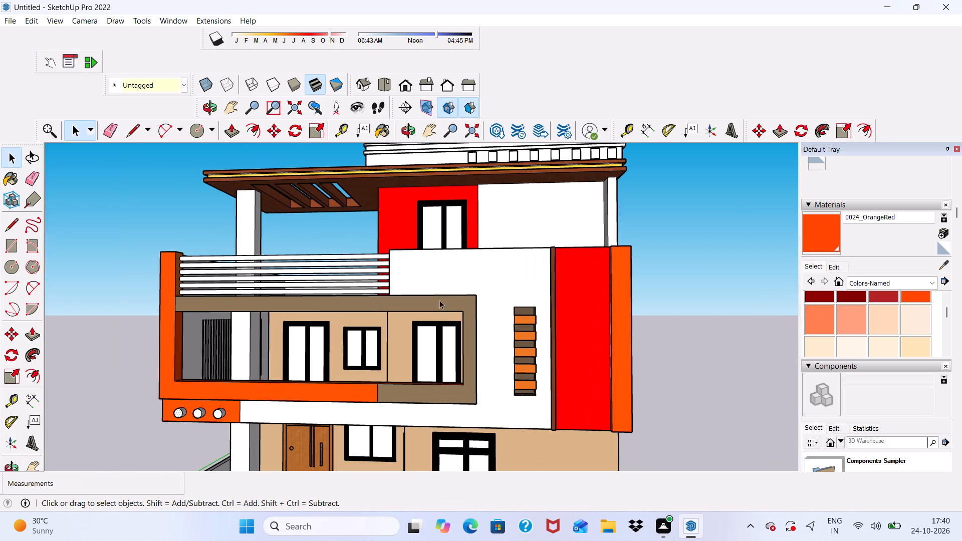
Paint the front faces of the three narrow-group louvre slats nearest the side wall's open gap with 0025_Coral.
{"action": "scroll", "coordinate": [948, 304], "scroll_direction": "up", "scroll_amount": 1}
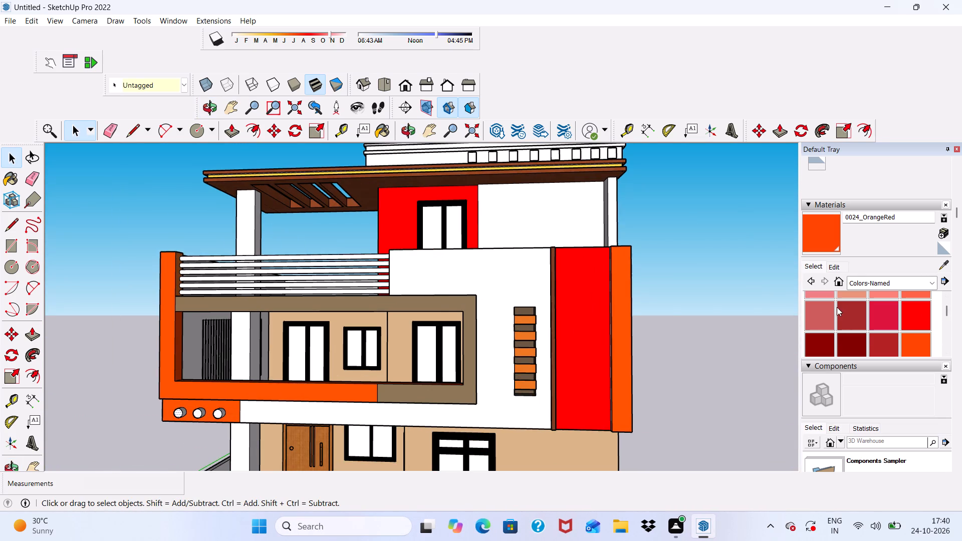
{"action": "scroll", "coordinate": [835, 307], "scroll_direction": "up", "scroll_amount": 3}
{"action": "scroll", "coordinate": [835, 307], "scroll_direction": "down", "scroll_amount": 4}
{"action": "left_click", "coordinate": [821, 321]}
{"action": "scroll", "coordinate": [469, 320], "scroll_direction": "up", "scroll_amount": 3}
{"action": "scroll", "coordinate": [469, 319], "scroll_direction": "down", "scroll_amount": 2}
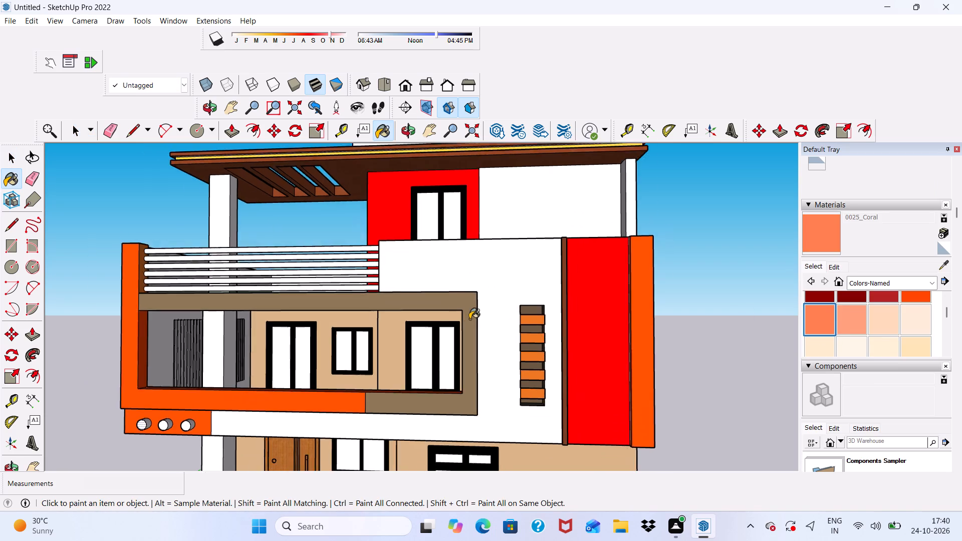
{"action": "middle_click_drag", "start_coordinate": [469, 319], "coordinate": [883, 261]}
{"action": "scroll", "coordinate": [703, 291], "scroll_direction": "up", "scroll_amount": 7}
{"action": "scroll", "coordinate": [294, 287], "scroll_direction": "up", "scroll_amount": 3}
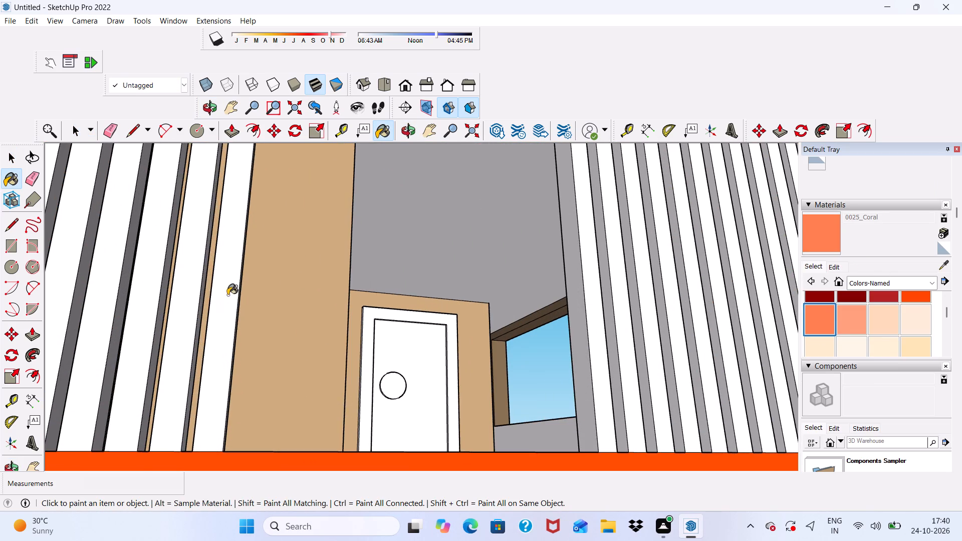
{"action": "left_click", "coordinate": [228, 295]}
{"action": "scroll", "coordinate": [184, 317], "scroll_direction": "up", "scroll_amount": 2}
{"action": "left_click", "coordinate": [185, 314]}
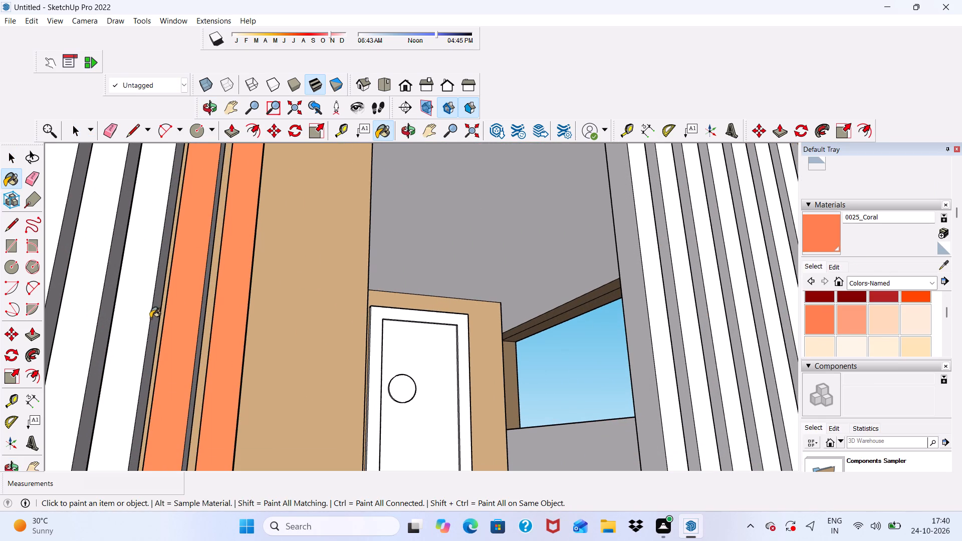
{"action": "left_click", "coordinate": [138, 318]}
Paint the front faces of the two outermost slats in the narrow louvre group with 0025_Coral.
{"action": "scroll", "coordinate": [177, 292], "scroll_direction": "down", "scroll_amount": 11}
{"action": "middle_click_drag", "start_coordinate": [375, 371], "coordinate": [357, 445]}
{"action": "scroll", "coordinate": [152, 339], "scroll_direction": "up", "scroll_amount": 4}
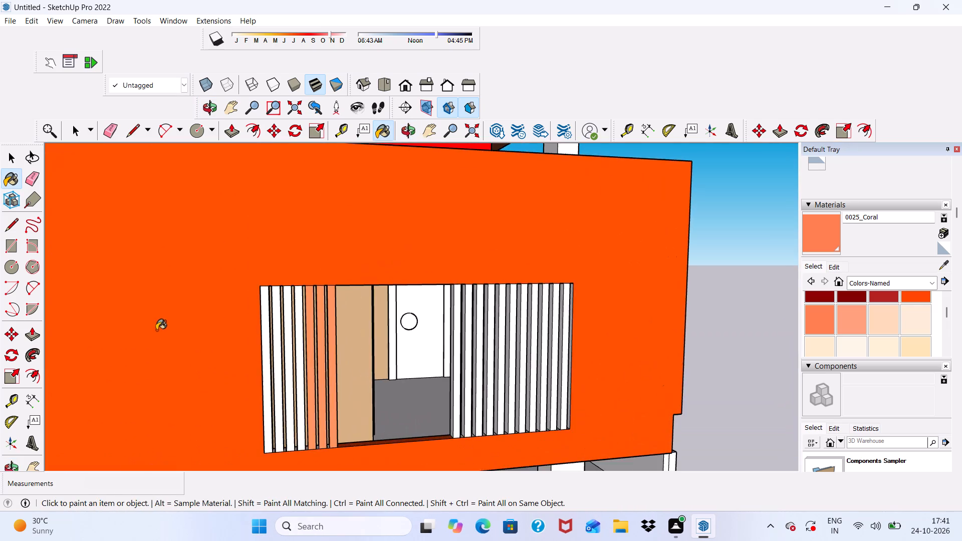
{"action": "scroll", "coordinate": [265, 329], "scroll_direction": "up", "scroll_amount": 13}
{"action": "left_click", "coordinate": [288, 305]}
{"action": "scroll", "coordinate": [301, 305], "scroll_direction": "up", "scroll_amount": 1}
{"action": "left_click", "coordinate": [334, 300]}
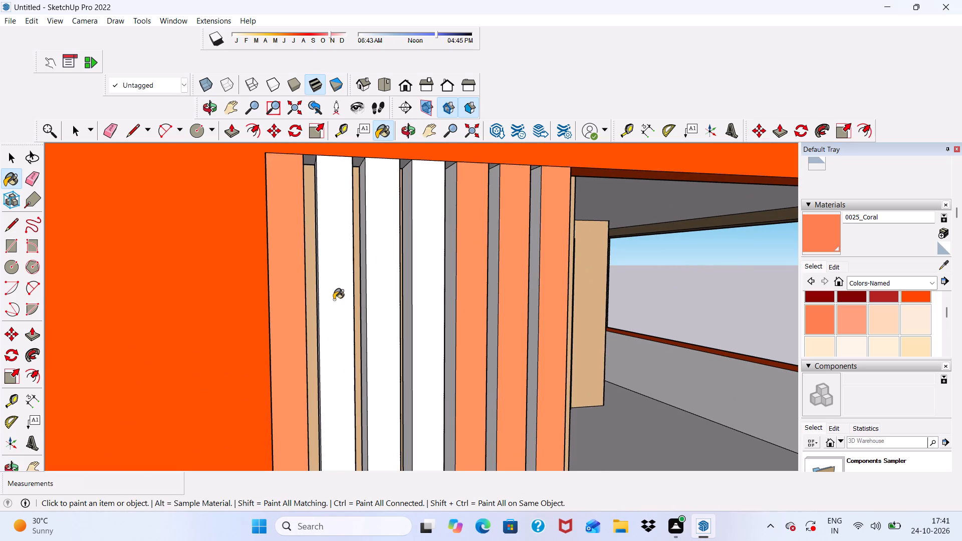
Darken the 0025_Coral material slightly.
{"action": "left_click", "coordinate": [827, 265]}
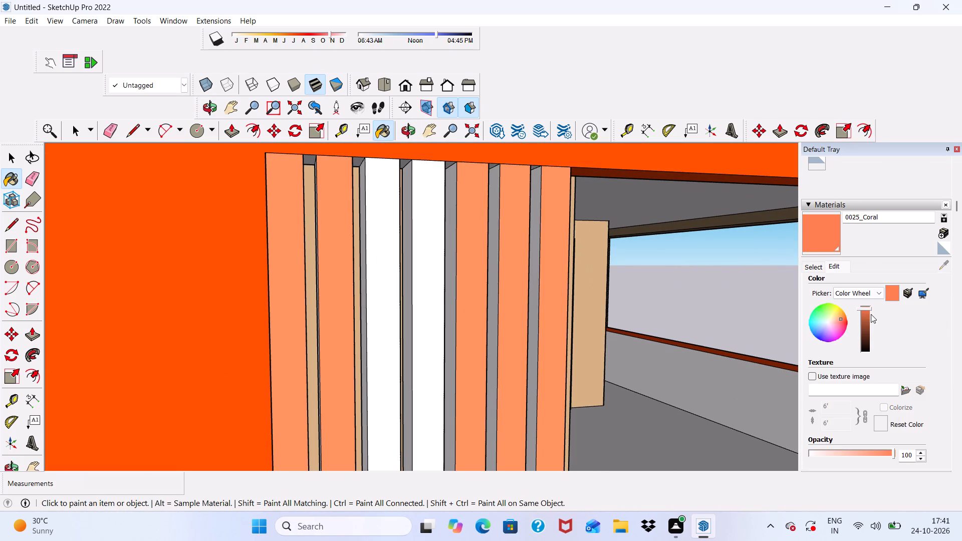
{"action": "left_click_drag", "start_coordinate": [864, 311], "coordinate": [867, 318]}
Paint the last two white slats of the narrow louvre group with the darkened 0025_Coral, including their exposed sides.
{"action": "scroll", "coordinate": [348, 198], "scroll_direction": "down", "scroll_amount": 5}
{"action": "scroll", "coordinate": [315, 305], "scroll_direction": "up", "scroll_amount": 4}
{"action": "scroll", "coordinate": [352, 279], "scroll_direction": "down", "scroll_amount": 1}
{"action": "scroll", "coordinate": [369, 269], "scroll_direction": "up", "scroll_amount": 3}
{"action": "left_click", "coordinate": [388, 255]}
{"action": "left_click", "coordinate": [376, 264]}
{"action": "left_click", "coordinate": [458, 253]}
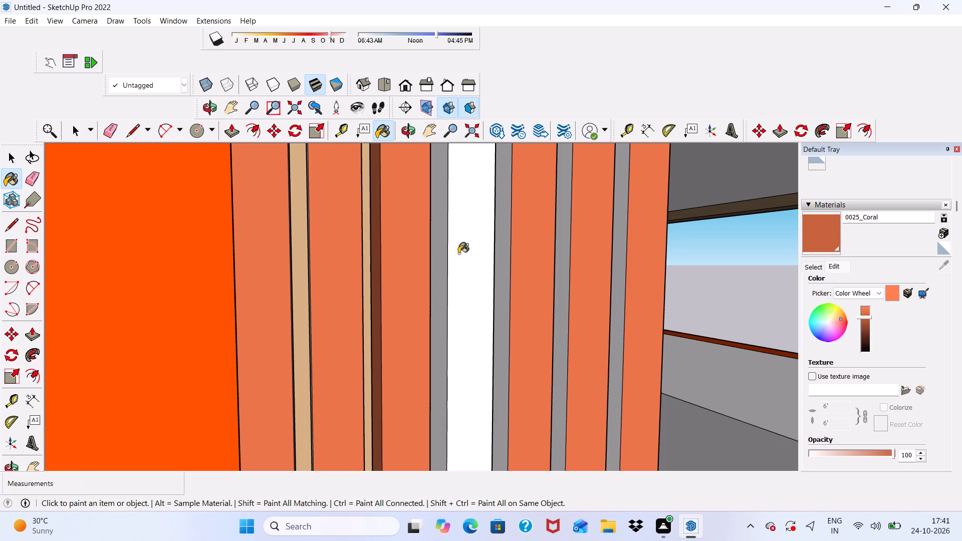
{"action": "left_click", "coordinate": [442, 259]}
Paint the gap-facing sides of the narrow-group slats nearest the open gap with 0025_Coral.
{"action": "scroll", "coordinate": [431, 238], "scroll_direction": "down", "scroll_amount": 8}
{"action": "middle_click_drag", "start_coordinate": [580, 286], "coordinate": [482, 285]}
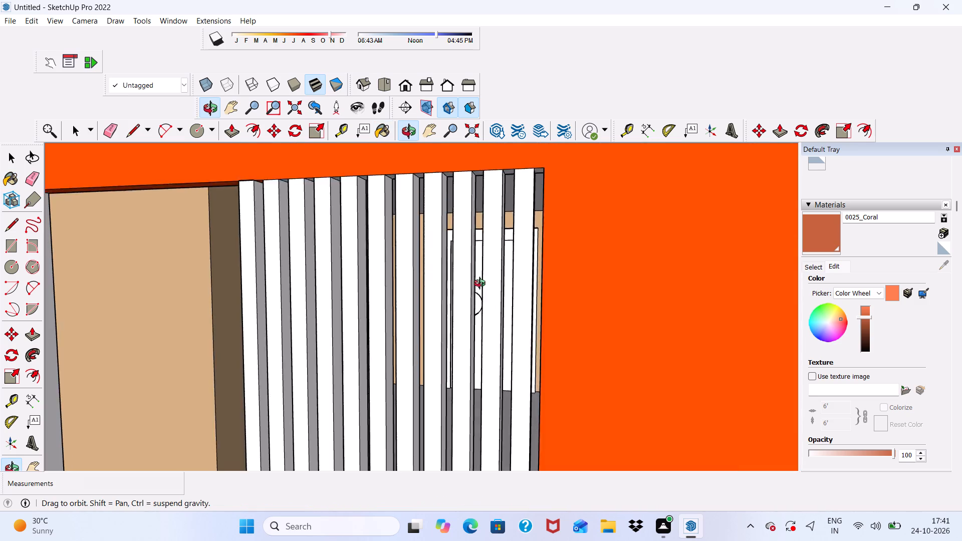
{"action": "middle_click_drag", "start_coordinate": [482, 285], "coordinate": [516, 287]}
{"action": "scroll", "coordinate": [279, 236], "scroll_direction": "down", "scroll_amount": 5}
{"action": "middle_click_drag", "start_coordinate": [297, 366], "coordinate": [263, 367]}
{"action": "scroll", "coordinate": [189, 332], "scroll_direction": "up", "scroll_amount": 10}
{"action": "scroll", "coordinate": [223, 334], "scroll_direction": "down", "scroll_amount": 4}
{"action": "scroll", "coordinate": [245, 345], "scroll_direction": "up", "scroll_amount": 7}
{"action": "left_click", "coordinate": [245, 342]}
{"action": "scroll", "coordinate": [182, 326], "scroll_direction": "up", "scroll_amount": 2}
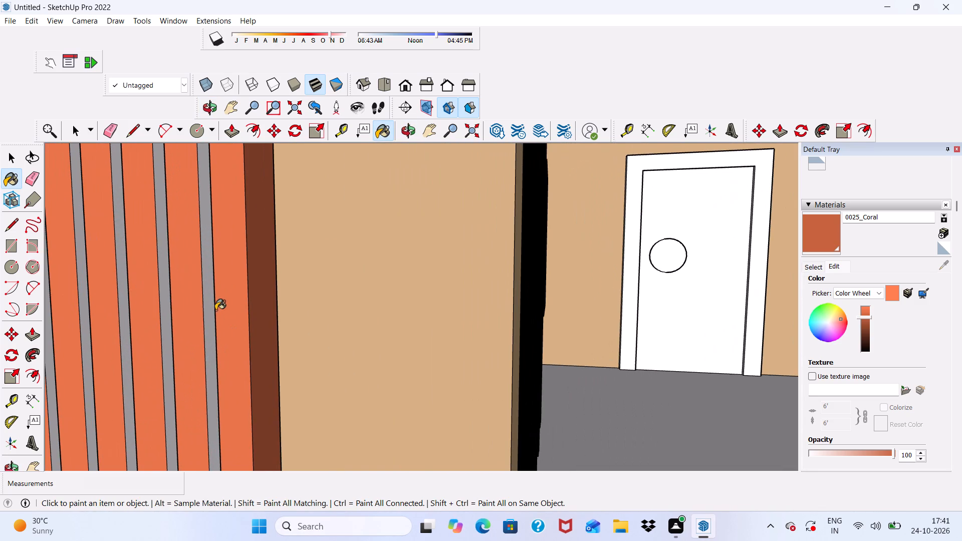
{"action": "left_click", "coordinate": [210, 311]}
{"action": "scroll", "coordinate": [167, 315], "scroll_direction": "up", "scroll_amount": 4}
{"action": "left_click", "coordinate": [167, 315]}
{"action": "left_click", "coordinate": [106, 320]}
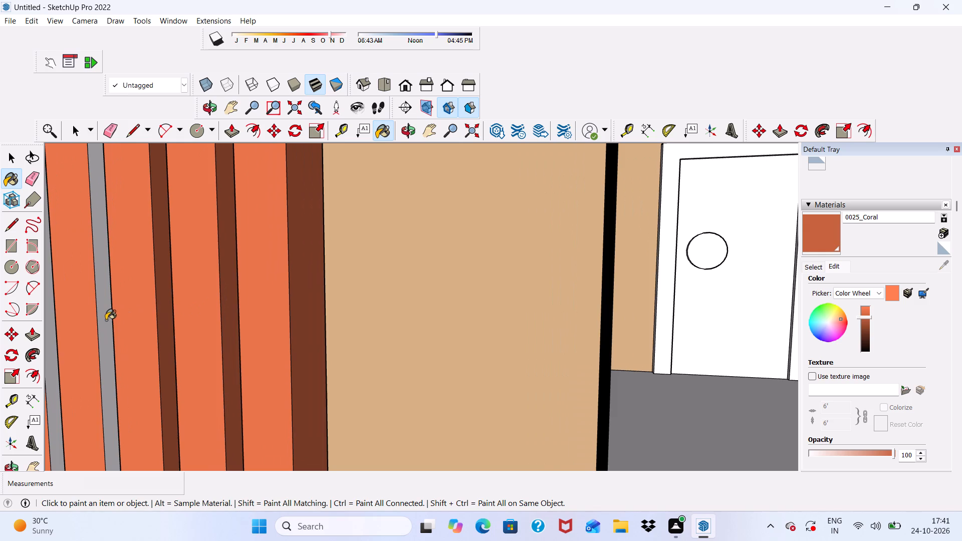
Paint the remaining grey gap-facing sides of the narrow-group slats with 0025_Coral, out to the outermost slat.
{"action": "scroll", "coordinate": [110, 319], "scroll_direction": "down", "scroll_amount": 13}
{"action": "scroll", "coordinate": [130, 338], "scroll_direction": "up", "scroll_amount": 13}
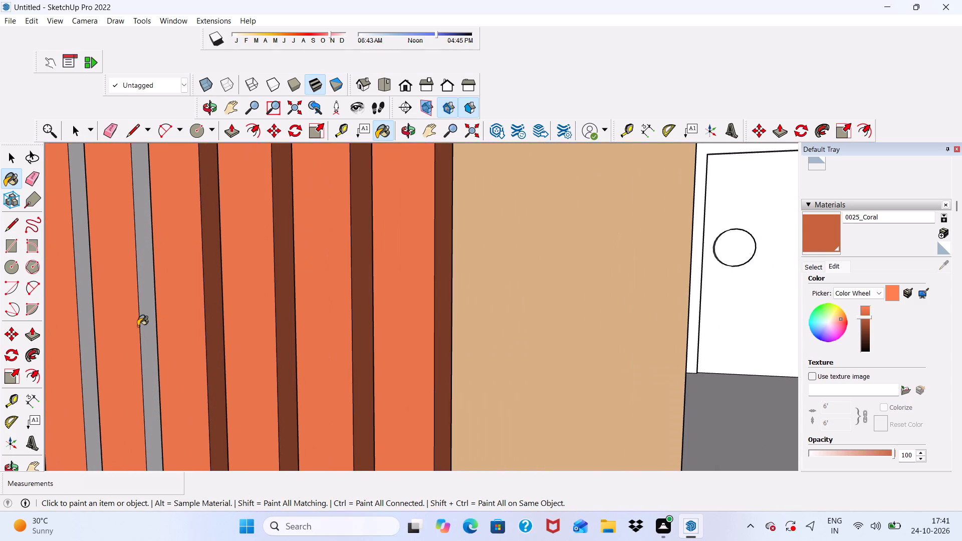
{"action": "left_click", "coordinate": [138, 326]}
{"action": "scroll", "coordinate": [103, 326], "scroll_direction": "up", "scroll_amount": 2}
{"action": "left_click", "coordinate": [142, 320]}
{"action": "left_click", "coordinate": [157, 317]}
{"action": "scroll", "coordinate": [95, 318], "scroll_direction": "up", "scroll_amount": 3}
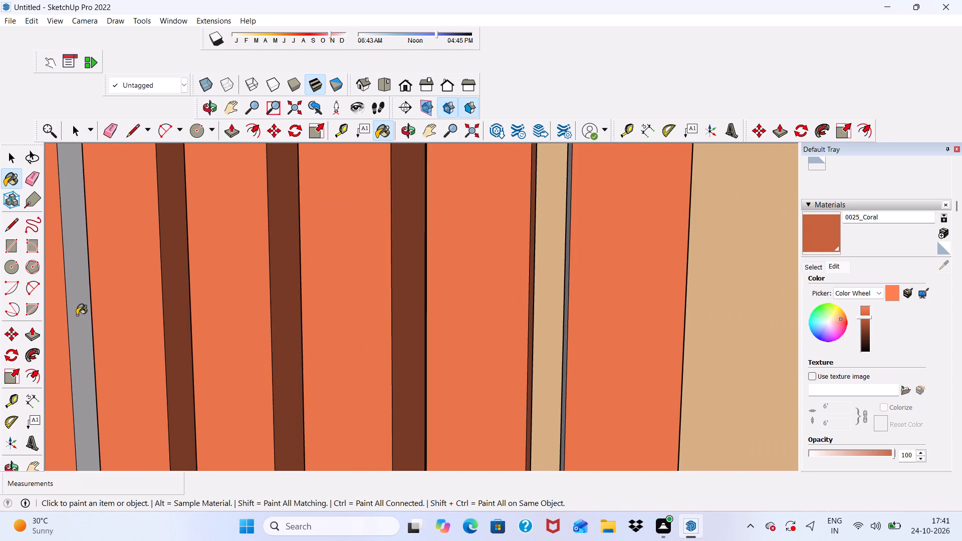
{"action": "left_click", "coordinate": [77, 315]}
{"action": "scroll", "coordinate": [91, 311], "scroll_direction": "down", "scroll_amount": 17}
{"action": "scroll", "coordinate": [233, 339], "scroll_direction": "up", "scroll_amount": 14}
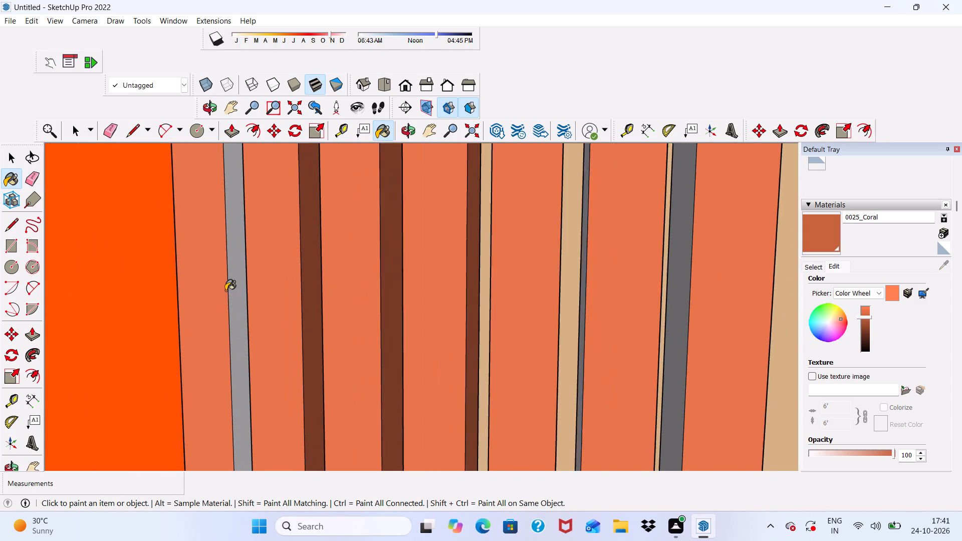
{"action": "scroll", "coordinate": [225, 291], "scroll_direction": "up", "scroll_amount": 1}
{"action": "left_click", "coordinate": [225, 291]}
{"action": "left_click", "coordinate": [241, 289]}
Paint the white opposite sides of the narrow-group louvre slats with 0025_Coral.
{"action": "scroll", "coordinate": [222, 297], "scroll_direction": "down", "scroll_amount": 2}
{"action": "middle_click_drag", "start_coordinate": [222, 322], "coordinate": [456, 305]}
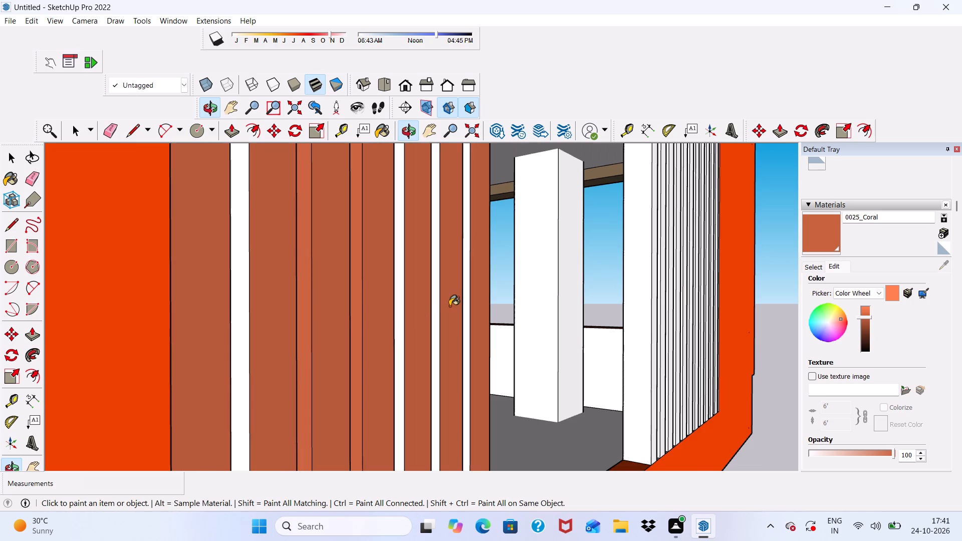
{"action": "scroll", "coordinate": [338, 329], "scroll_direction": "up", "scroll_amount": 4}
{"action": "scroll", "coordinate": [331, 329], "scroll_direction": "down", "scroll_amount": 1}
{"action": "left_click", "coordinate": [199, 341]}
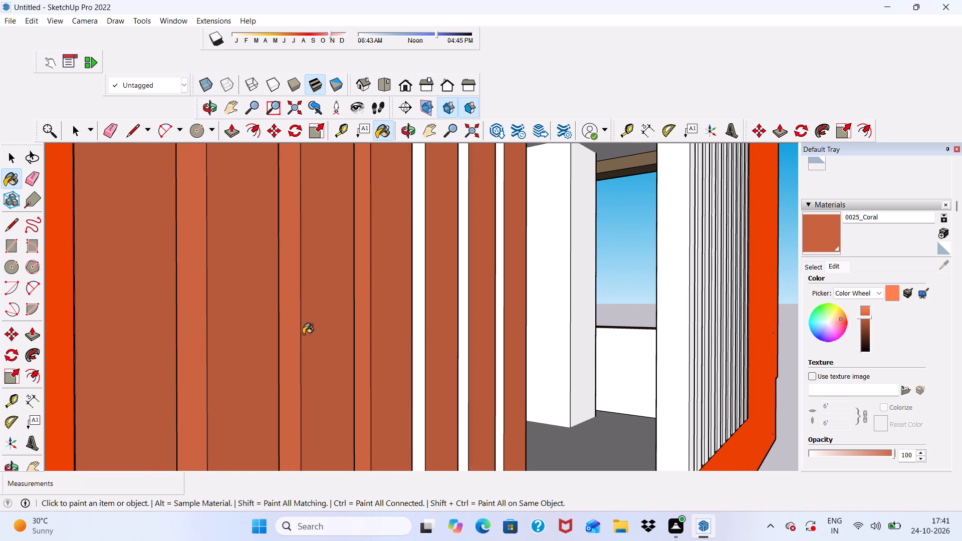
{"action": "left_click", "coordinate": [420, 334]}
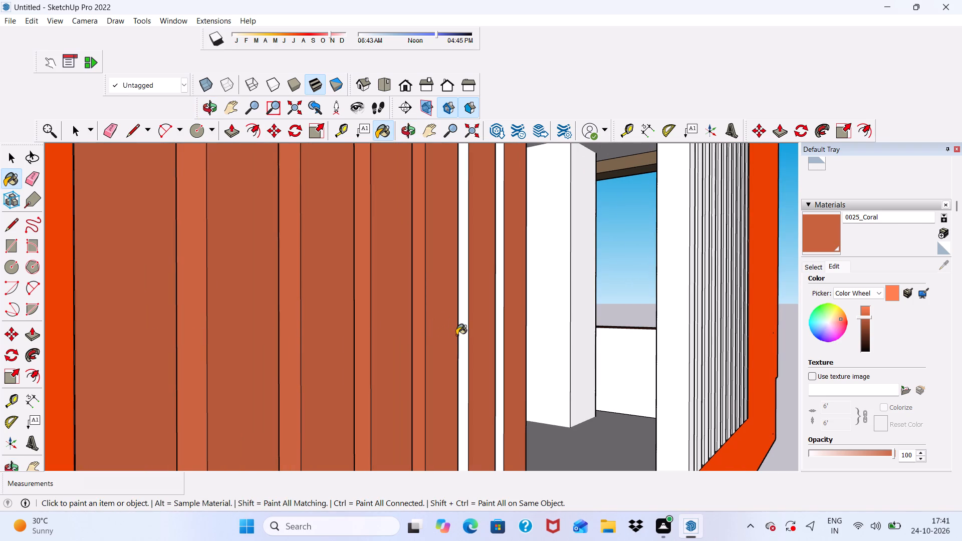
{"action": "left_click_drag", "start_coordinate": [457, 335], "coordinate": [462, 335]}
{"action": "left_click", "coordinate": [503, 325]}
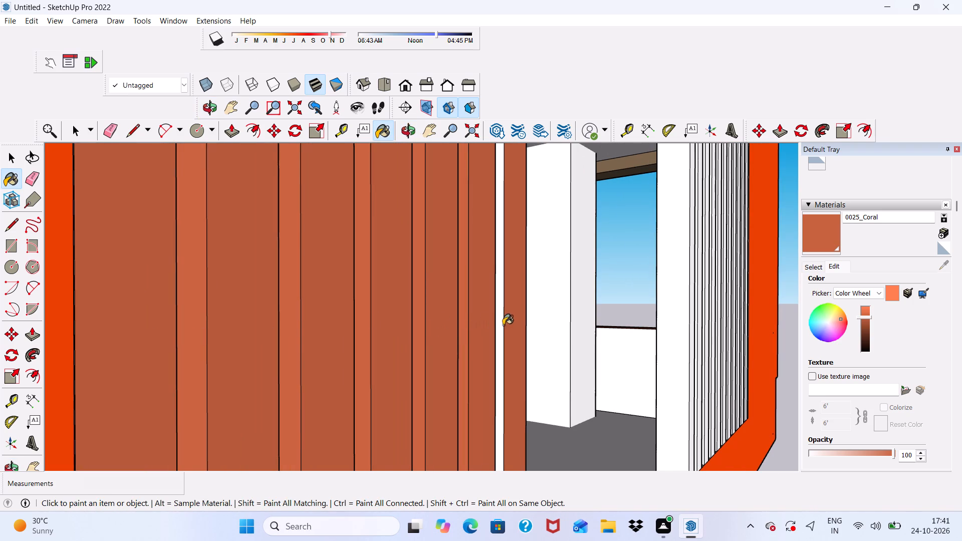
Paint the front faces of the first eight slats in the wide louvre group with 0025_Coral, starting beside the open gap.
{"action": "scroll", "coordinate": [446, 325], "scroll_direction": "down", "scroll_amount": 5}
{"action": "middle_click_drag", "start_coordinate": [464, 340], "coordinate": [219, 372]}
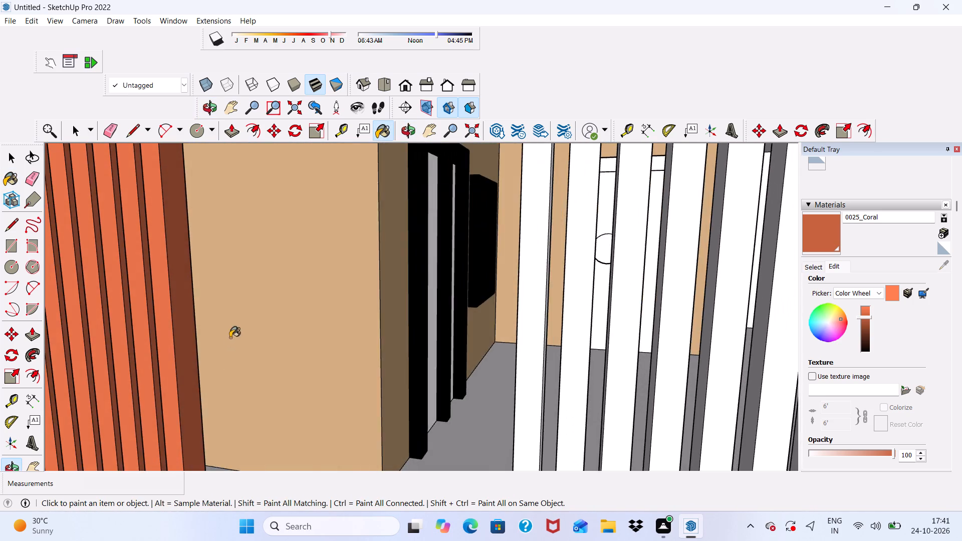
{"action": "scroll", "coordinate": [231, 338], "scroll_direction": "down", "scroll_amount": 10}
{"action": "middle_click_drag", "start_coordinate": [461, 335], "coordinate": [494, 267]}
{"action": "scroll", "coordinate": [492, 267], "scroll_direction": "up", "scroll_amount": 8}
{"action": "scroll", "coordinate": [446, 263], "scroll_direction": "down", "scroll_amount": 1}
{"action": "scroll", "coordinate": [340, 275], "scroll_direction": "up", "scroll_amount": 3}
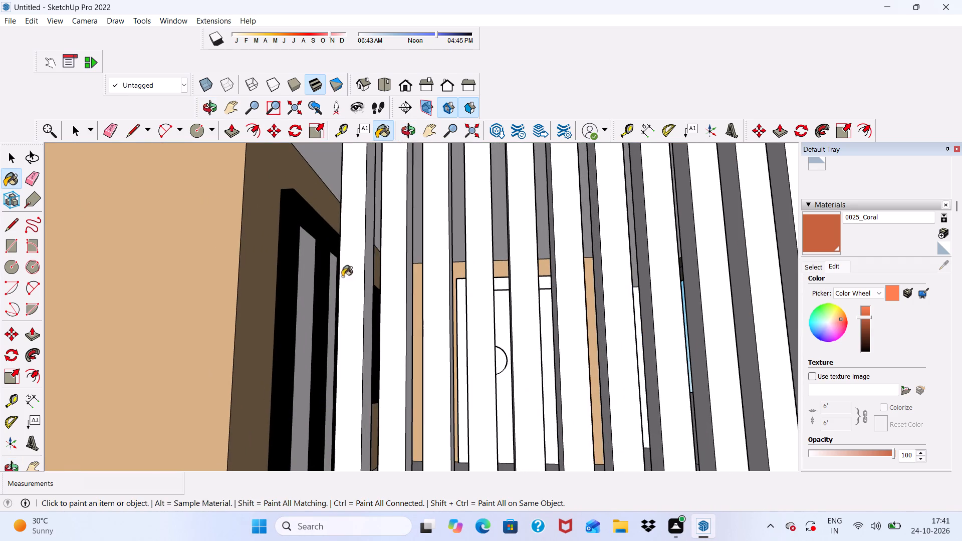
{"action": "left_click", "coordinate": [361, 270]}
{"action": "left_click", "coordinate": [401, 271]}
{"action": "left_click", "coordinate": [442, 275]}
{"action": "left_click_drag", "start_coordinate": [499, 282], "coordinate": [510, 290]}
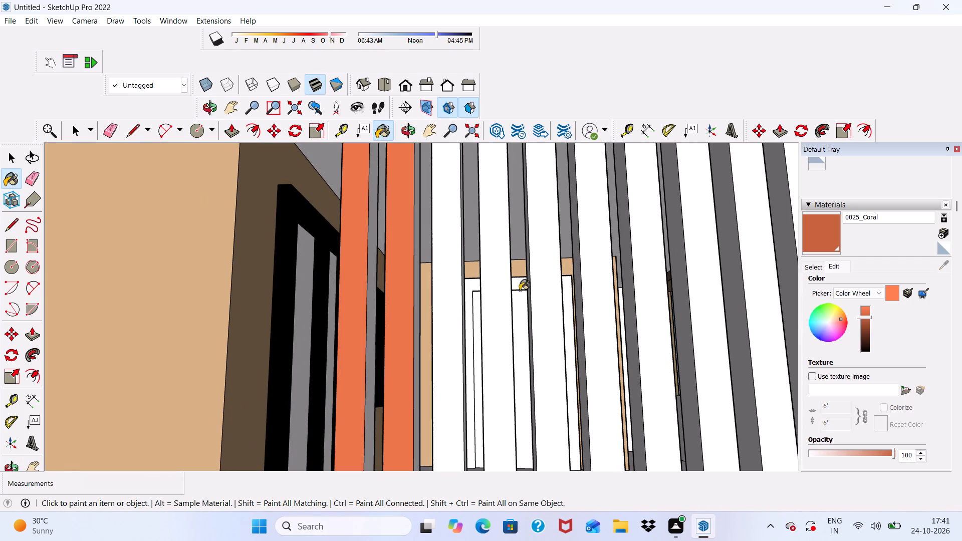
{"action": "left_click", "coordinate": [553, 291]}
{"action": "left_click_drag", "start_coordinate": [584, 291], "coordinate": [597, 293]}
{"action": "left_click", "coordinate": [655, 289]}
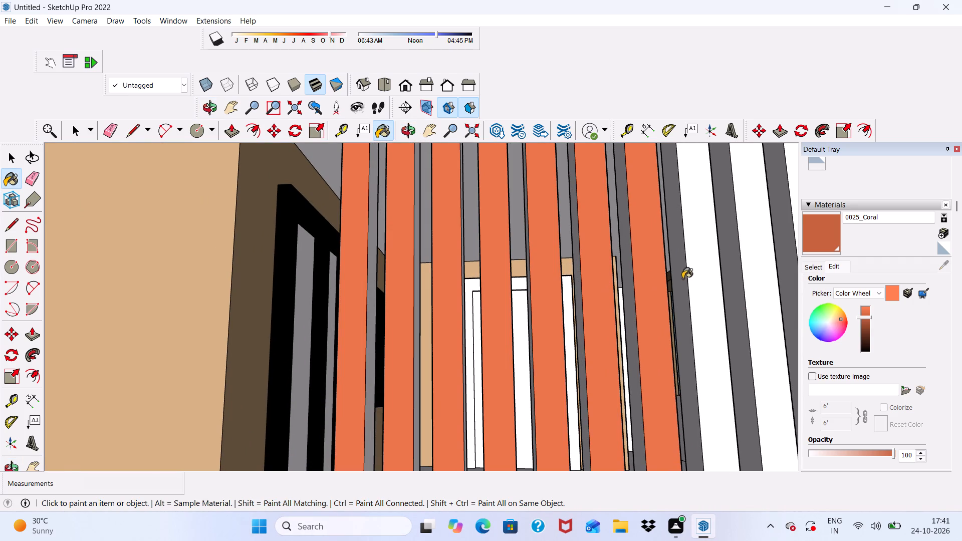
{"action": "left_click", "coordinate": [693, 276]}
Paint the front faces of the last three wide-group slats and the outermost slat's grey side with 0025_Coral.
{"action": "scroll", "coordinate": [663, 272], "scroll_direction": "down", "scroll_amount": 9}
{"action": "scroll", "coordinate": [655, 250], "scroll_direction": "up", "scroll_amount": 6}
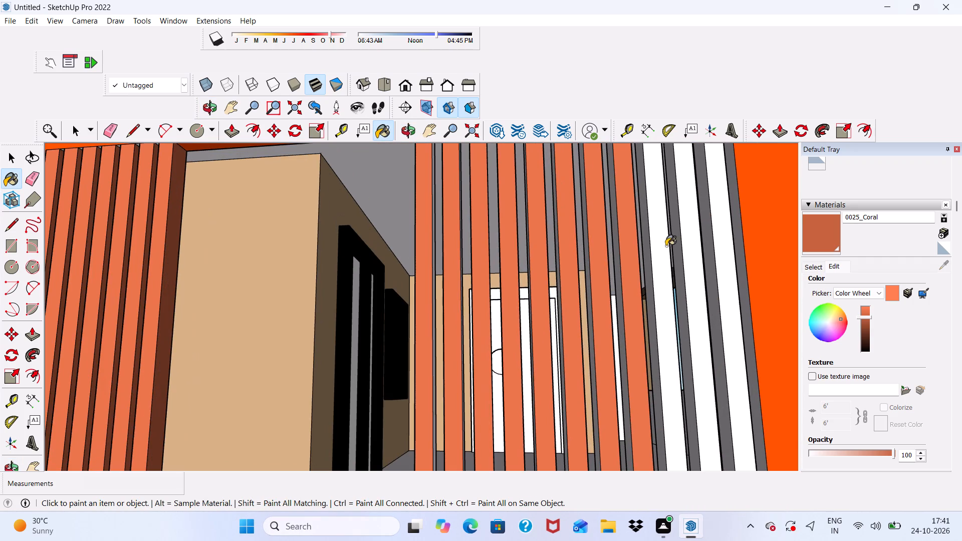
{"action": "left_click", "coordinate": [666, 246]}
{"action": "left_click", "coordinate": [686, 251]}
{"action": "left_click", "coordinate": [725, 247]}
{"action": "scroll", "coordinate": [727, 247], "scroll_direction": "up", "scroll_amount": 3}
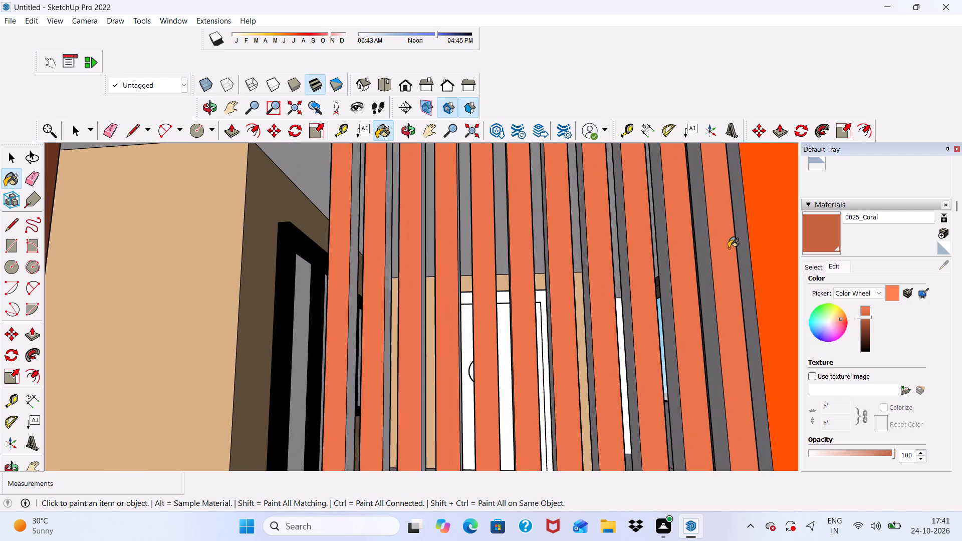
{"action": "left_click", "coordinate": [747, 264]}
Paint the end face of the wide-group slat bordering the open gap with 0025_Coral.
{"action": "scroll", "coordinate": [645, 276], "scroll_direction": "down", "scroll_amount": 1}
{"action": "middle_click_drag", "start_coordinate": [645, 277], "coordinate": [740, 302]}
{"action": "scroll", "coordinate": [448, 316], "scroll_direction": "up", "scroll_amount": 3}
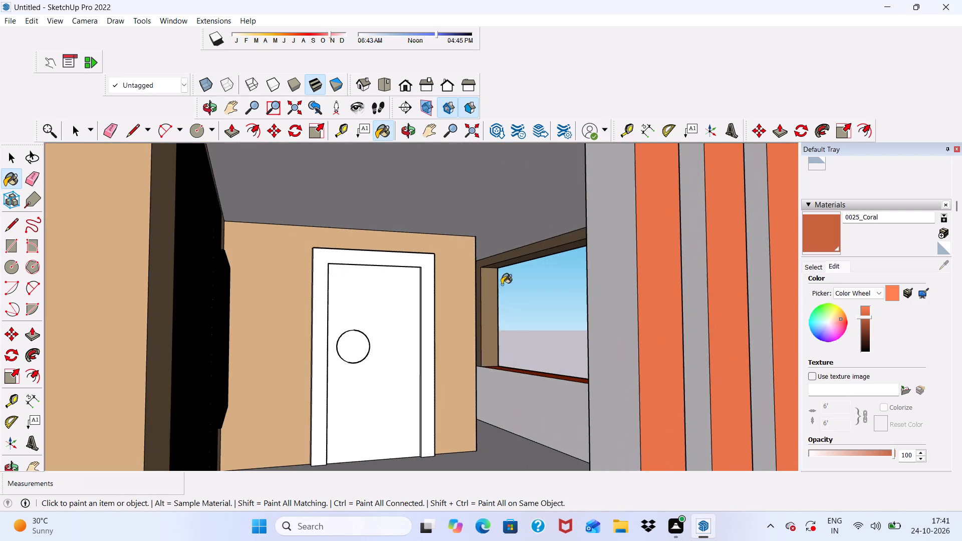
{"action": "scroll", "coordinate": [534, 286], "scroll_direction": "down", "scroll_amount": 4}
{"action": "scroll", "coordinate": [556, 316], "scroll_direction": "up", "scroll_amount": 2}
{"action": "left_click", "coordinate": [556, 315]}
Paint the grey gap-facing sides of the first six wide-group louvre slats with 0025_Coral, starting beside the open gap.
{"action": "left_click", "coordinate": [586, 345]}
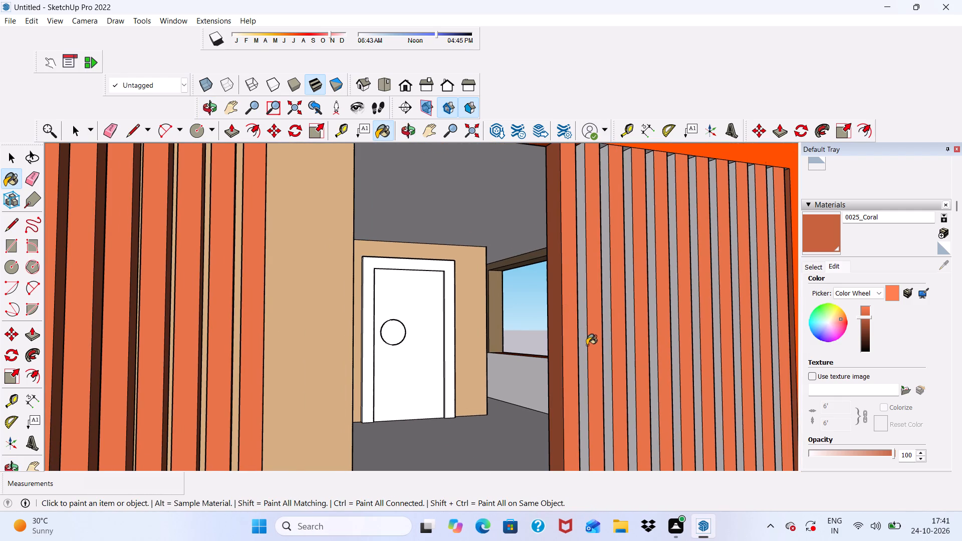
{"action": "left_click", "coordinate": [610, 354]}
{"action": "left_click", "coordinate": [624, 358]}
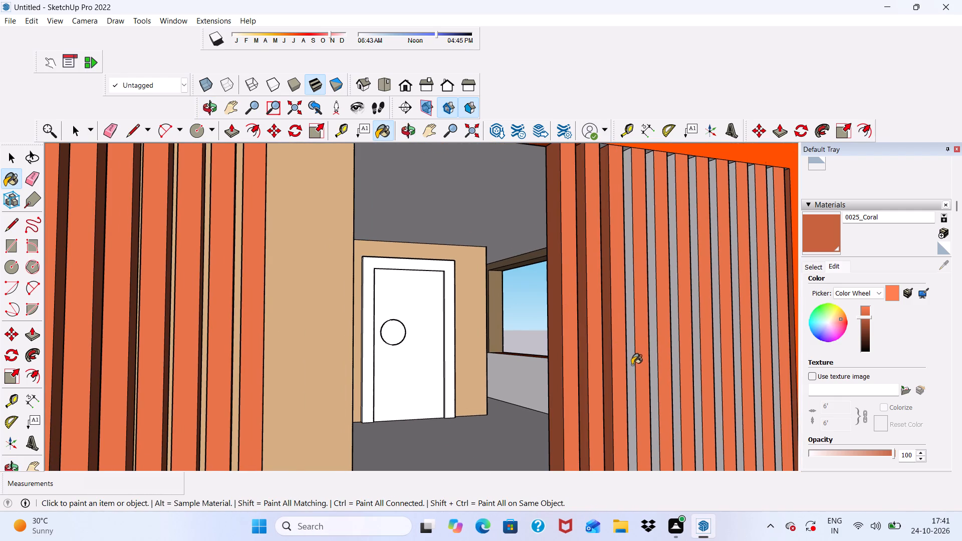
{"action": "left_click", "coordinate": [632, 366]}
{"action": "left_click", "coordinate": [651, 365]}
{"action": "left_click", "coordinate": [669, 365]}
{"action": "left_click", "coordinate": [675, 367]}
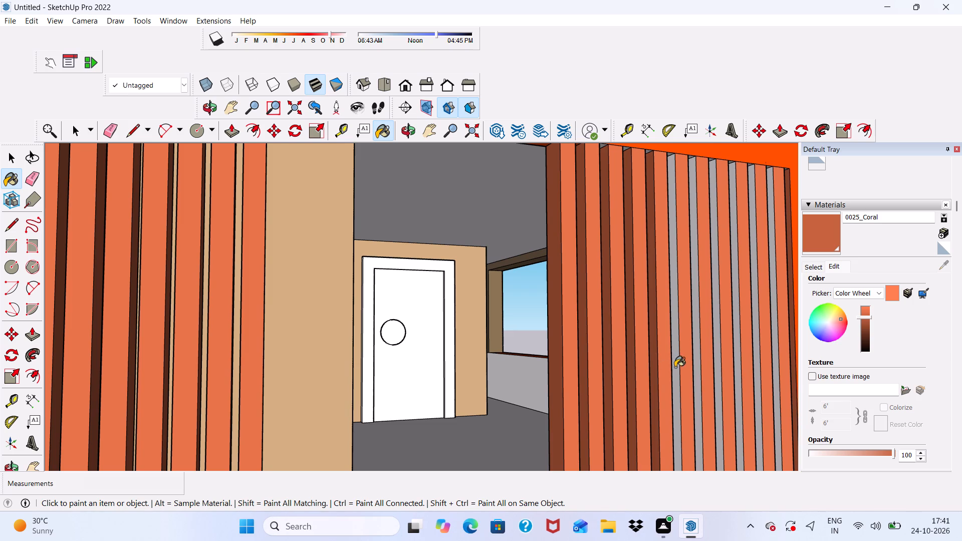
{"action": "left_click", "coordinate": [690, 367]}
{"action": "left_click", "coordinate": [695, 367]}
{"action": "left_click", "coordinate": [706, 365]}
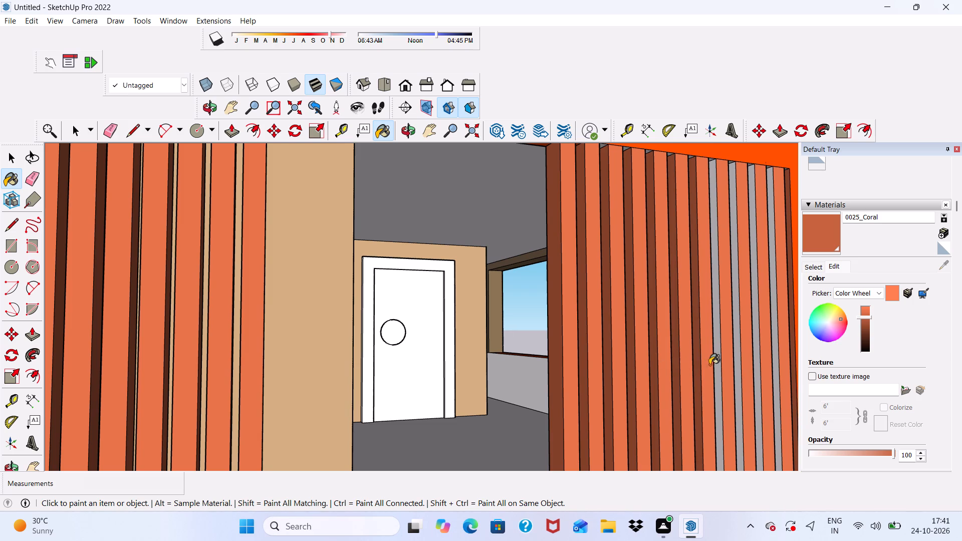
Paint the remaining four grey gap-facing sides of the outer wide-group slats with 0025_Coral.
{"action": "left_click", "coordinate": [718, 363]}
{"action": "left_click", "coordinate": [729, 360]}
{"action": "left_click_drag", "start_coordinate": [734, 361], "coordinate": [739, 361]}
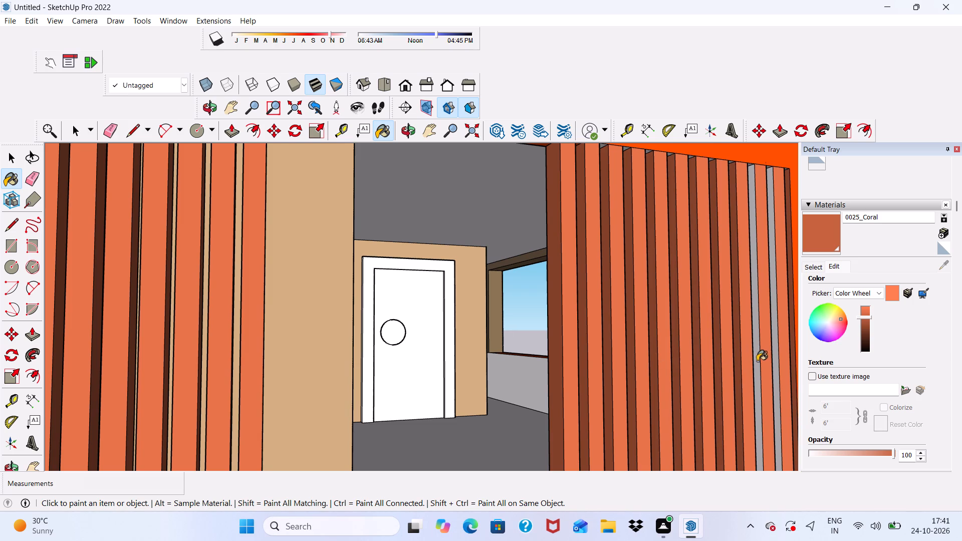
{"action": "left_click", "coordinate": [759, 361]}
{"action": "left_click", "coordinate": [772, 357]}
{"action": "scroll", "coordinate": [704, 327], "scroll_direction": "down", "scroll_amount": 5}
{"action": "scroll", "coordinate": [782, 306], "scroll_direction": "up", "scroll_amount": 4}
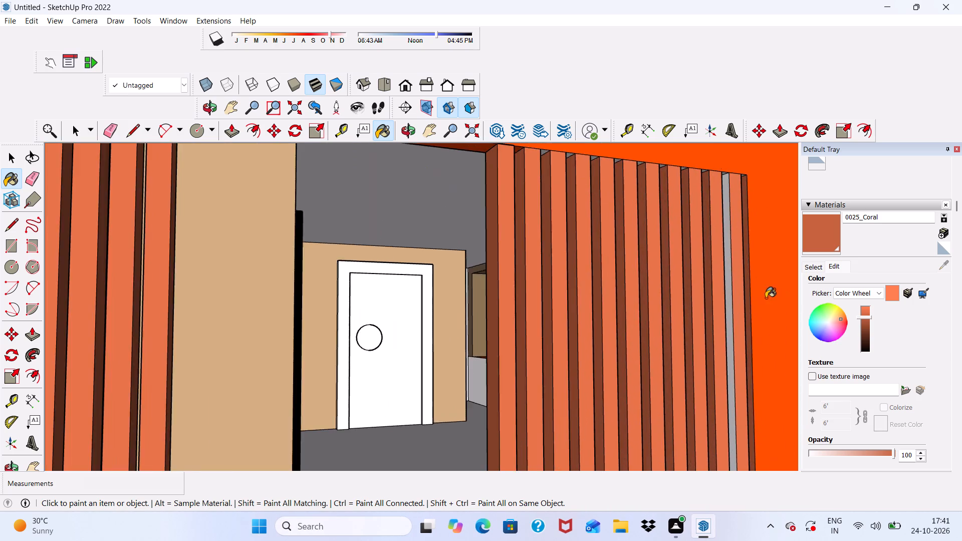
{"action": "scroll", "coordinate": [766, 298], "scroll_direction": "up", "scroll_amount": 8}
{"action": "left_click", "coordinate": [726, 302]}
Paint the opposite grey sides of the five outermost wide-group slats with 0025_Coral, starting from the solid orange wall.
{"action": "scroll", "coordinate": [722, 303], "scroll_direction": "down", "scroll_amount": 4}
{"action": "middle_click_drag", "start_coordinate": [701, 322], "coordinate": [595, 372]}
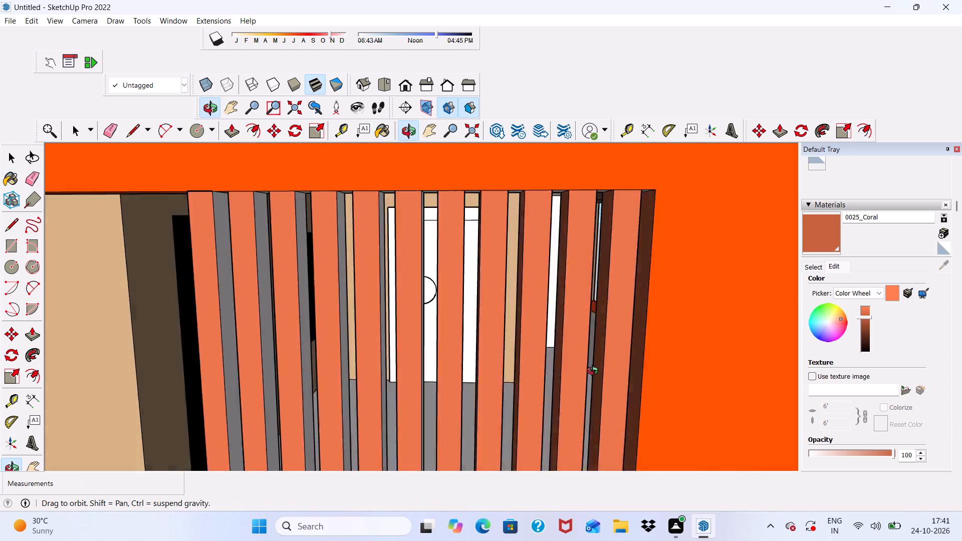
{"action": "middle_click_drag", "start_coordinate": [595, 372], "coordinate": [528, 358]}
{"action": "scroll", "coordinate": [370, 308], "scroll_direction": "up", "scroll_amount": 1}
{"action": "scroll", "coordinate": [230, 246], "scroll_direction": "down", "scroll_amount": 9}
{"action": "scroll", "coordinate": [269, 262], "scroll_direction": "up", "scroll_amount": 8}
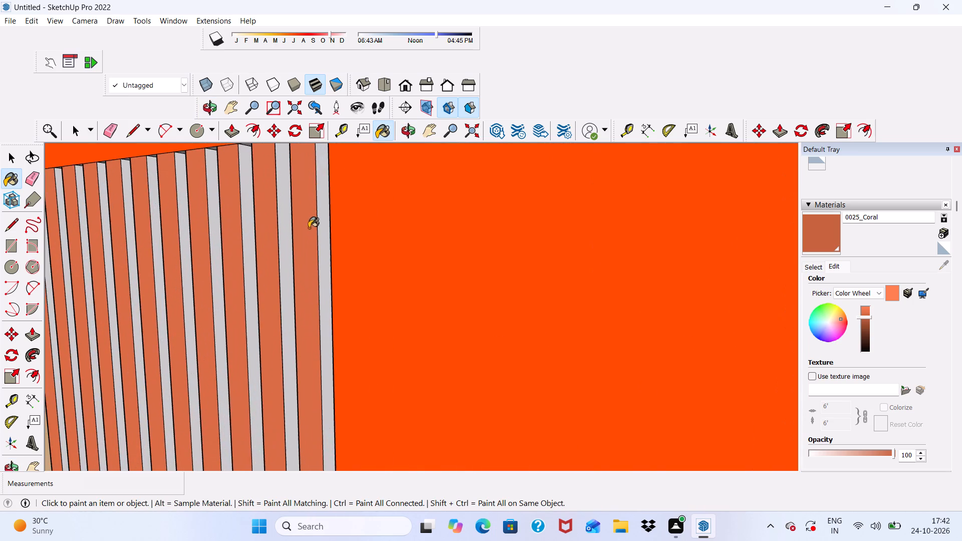
{"action": "scroll", "coordinate": [309, 228], "scroll_direction": "up", "scroll_amount": 5}
{"action": "left_click", "coordinate": [318, 222]}
{"action": "left_click", "coordinate": [273, 227]}
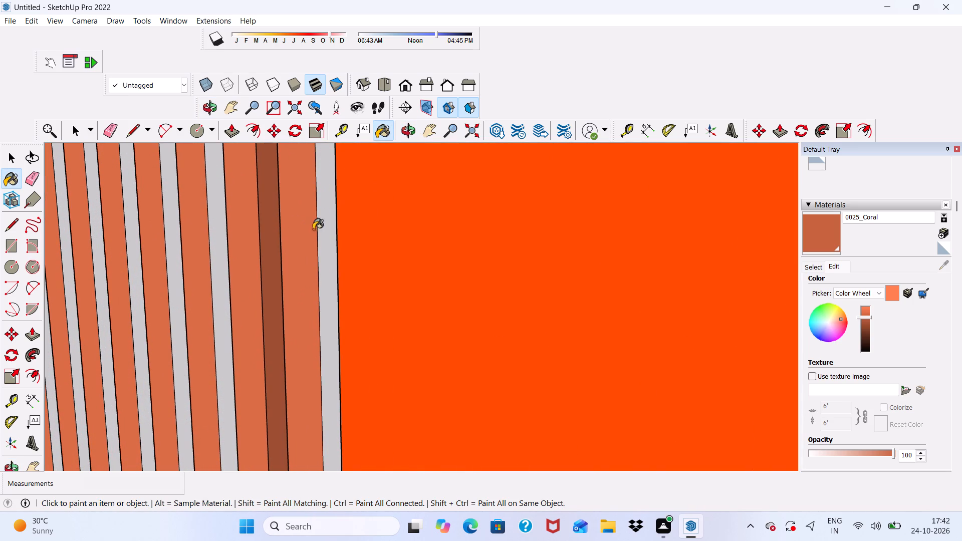
{"action": "left_click", "coordinate": [325, 230]}
{"action": "left_click", "coordinate": [222, 234]}
{"action": "left_click", "coordinate": [168, 249]}
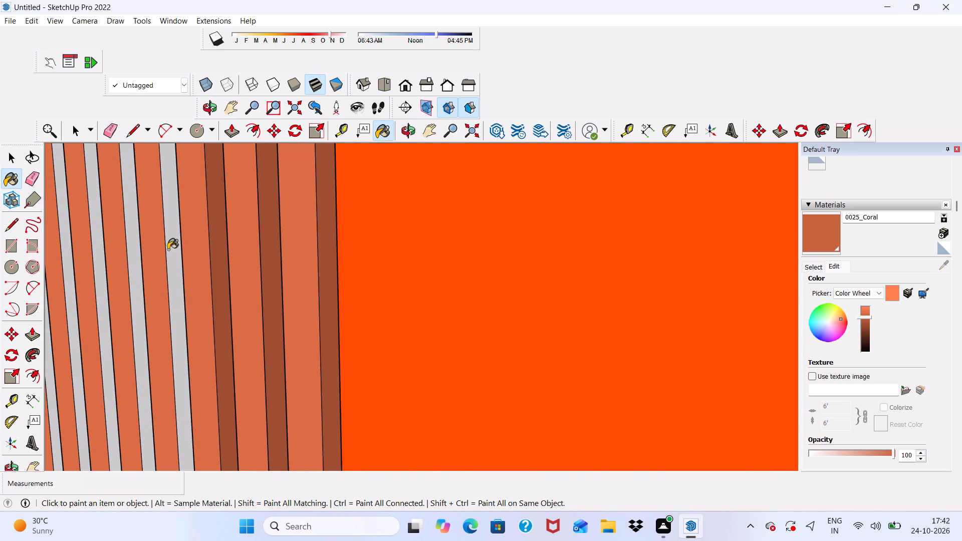
{"action": "left_click", "coordinate": [135, 244]}
Paint the remaining opposite grey sides of the wide-group slats with 0025_Coral, working toward the open gap.
{"action": "scroll", "coordinate": [135, 245], "scroll_direction": "down", "scroll_amount": 10}
{"action": "scroll", "coordinate": [101, 274], "scroll_direction": "up", "scroll_amount": 4}
{"action": "scroll", "coordinate": [121, 218], "scroll_direction": "up", "scroll_amount": 11}
{"action": "left_click", "coordinate": [129, 197]}
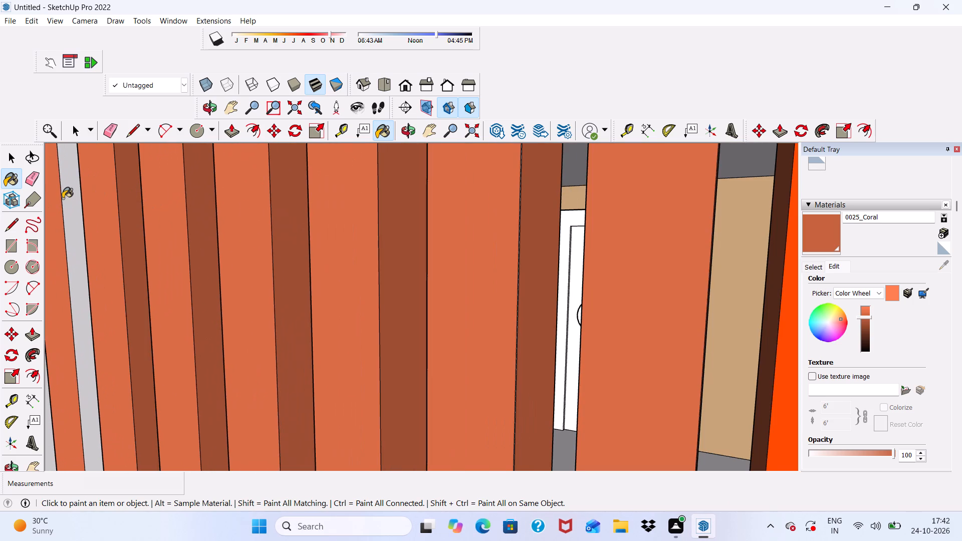
{"action": "left_click", "coordinate": [63, 198]}
{"action": "scroll", "coordinate": [63, 198], "scroll_direction": "down", "scroll_amount": 17}
{"action": "scroll", "coordinate": [47, 216], "scroll_direction": "up", "scroll_amount": 4}
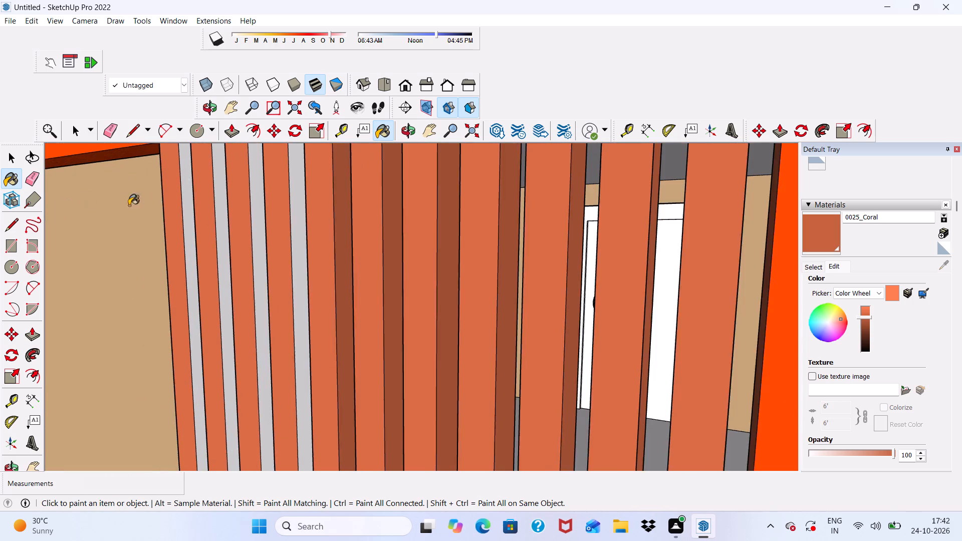
{"action": "scroll", "coordinate": [156, 204], "scroll_direction": "up", "scroll_amount": 4}
{"action": "scroll", "coordinate": [232, 201], "scroll_direction": "up", "scroll_amount": 1}
{"action": "left_click", "coordinate": [232, 201]}
{"action": "left_click", "coordinate": [366, 262]}
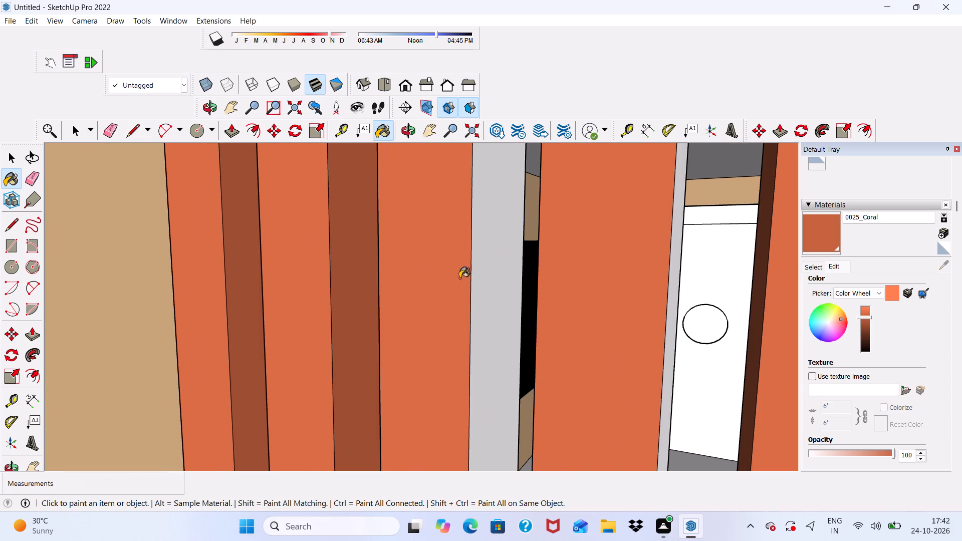
{"action": "left_click", "coordinate": [474, 284]}
{"action": "scroll", "coordinate": [408, 253], "scroll_direction": "down", "scroll_amount": 5}
{"action": "left_click", "coordinate": [568, 264]}
{"action": "scroll", "coordinate": [249, 251], "scroll_direction": "down", "scroll_amount": 10}
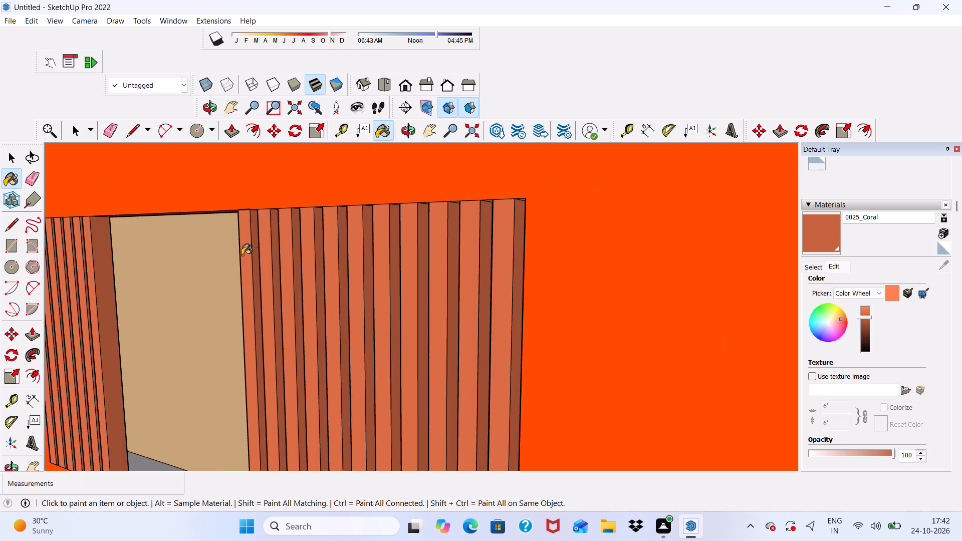
Paint the first three grey sill pieces between the bottoms of the wide-group slats with 0025_Coral, starting beside the open gap.
{"action": "middle_click_drag", "start_coordinate": [253, 257], "coordinate": [290, 134]}
{"action": "middle_click_drag", "start_coordinate": [289, 141], "coordinate": [280, 282]}
{"action": "scroll", "coordinate": [293, 244], "scroll_direction": "down", "scroll_amount": 4}
{"action": "middle_click_drag", "start_coordinate": [306, 304], "coordinate": [311, 451]}
{"action": "scroll", "coordinate": [287, 354], "scroll_direction": "up", "scroll_amount": 3}
{"action": "scroll", "coordinate": [285, 354], "scroll_direction": "down", "scroll_amount": 3}
{"action": "scroll", "coordinate": [268, 407], "scroll_direction": "up", "scroll_amount": 8}
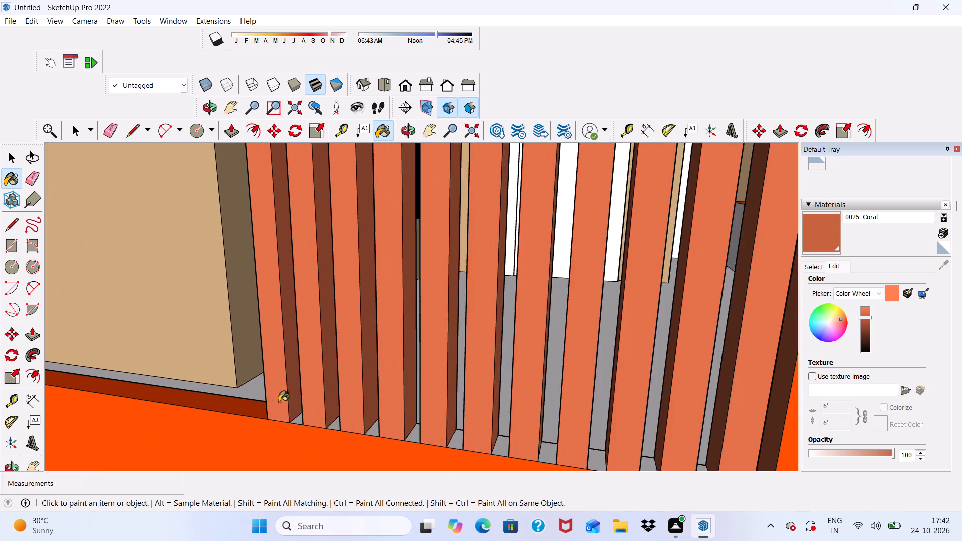
{"action": "scroll", "coordinate": [279, 402], "scroll_direction": "up", "scroll_amount": 10}
{"action": "left_click", "coordinate": [305, 425]}
{"action": "left_click", "coordinate": [315, 433]}
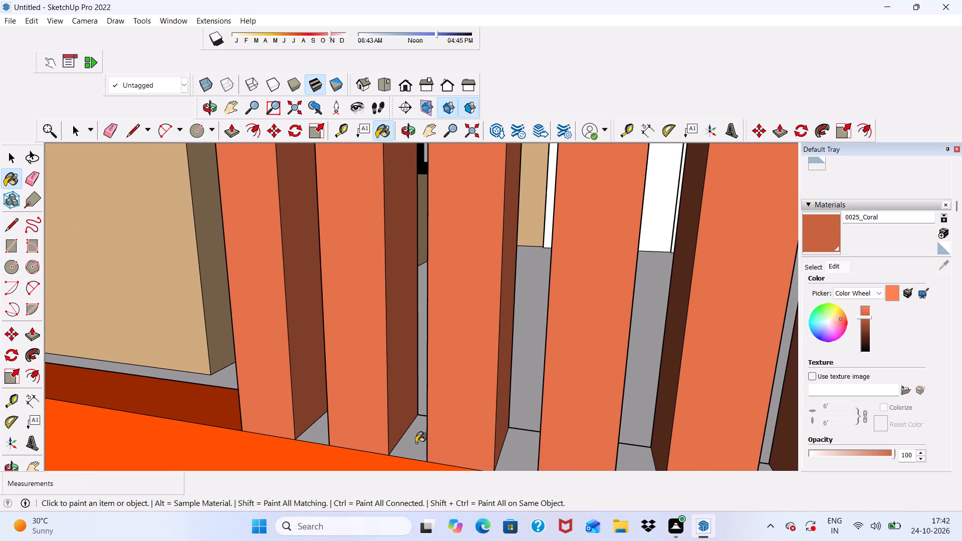
{"action": "left_click", "coordinate": [416, 443]}
{"action": "scroll", "coordinate": [376, 384], "scroll_direction": "down", "scroll_amount": 5}
{"action": "scroll", "coordinate": [435, 420], "scroll_direction": "up", "scroll_amount": 5}
{"action": "left_click", "coordinate": [465, 441]}
{"action": "scroll", "coordinate": [430, 351], "scroll_direction": "down", "scroll_amount": 6}
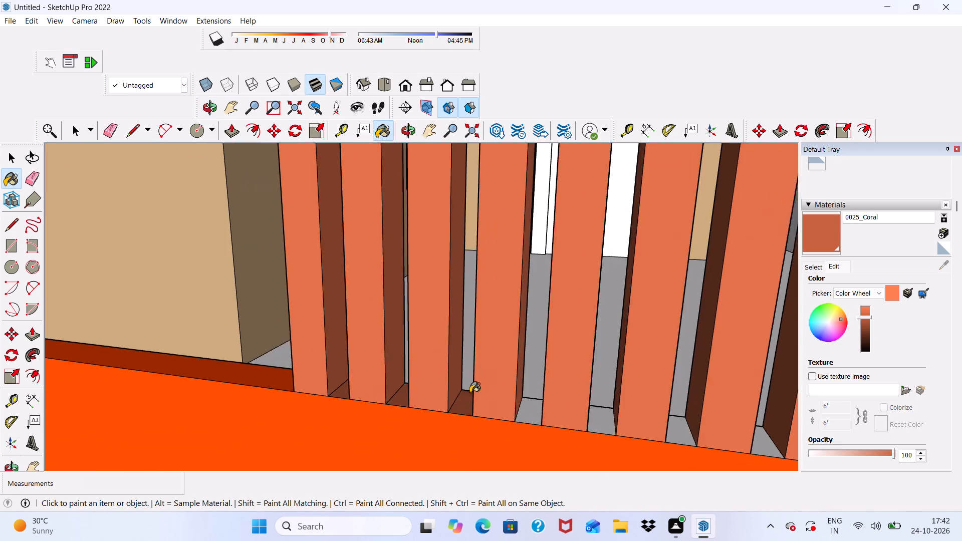
Paint the following three grey sill pieces between the wide-group slats with 0025_Coral.
{"action": "scroll", "coordinate": [525, 412], "scroll_direction": "up", "scroll_amount": 5}
{"action": "left_click", "coordinate": [535, 419]}
{"action": "left_click", "coordinate": [618, 427]}
{"action": "scroll", "coordinate": [553, 399], "scroll_direction": "down", "scroll_amount": 5}
{"action": "scroll", "coordinate": [589, 416], "scroll_direction": "up", "scroll_amount": 3}
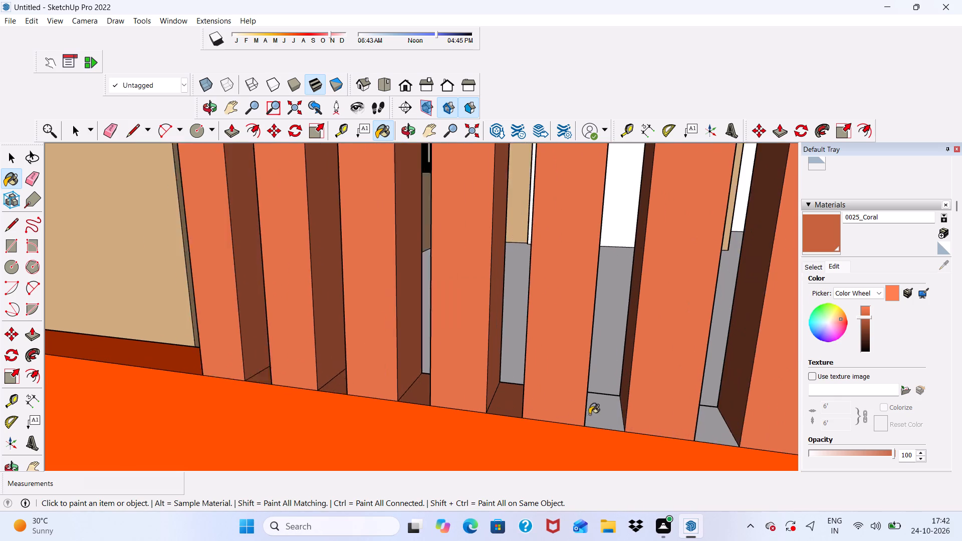
{"action": "scroll", "coordinate": [589, 414], "scroll_direction": "up", "scroll_amount": 2}
{"action": "left_click_drag", "start_coordinate": [612, 406], "coordinate": [606, 406]}
{"action": "left_click", "coordinate": [726, 442]}
{"action": "scroll", "coordinate": [705, 425], "scroll_direction": "down", "scroll_amount": 4}
Paint four more grey sill pieces between the outer wide-group slats with 0025_Coral.
{"action": "middle_click_drag", "start_coordinate": [581, 399], "coordinate": [568, 396]}
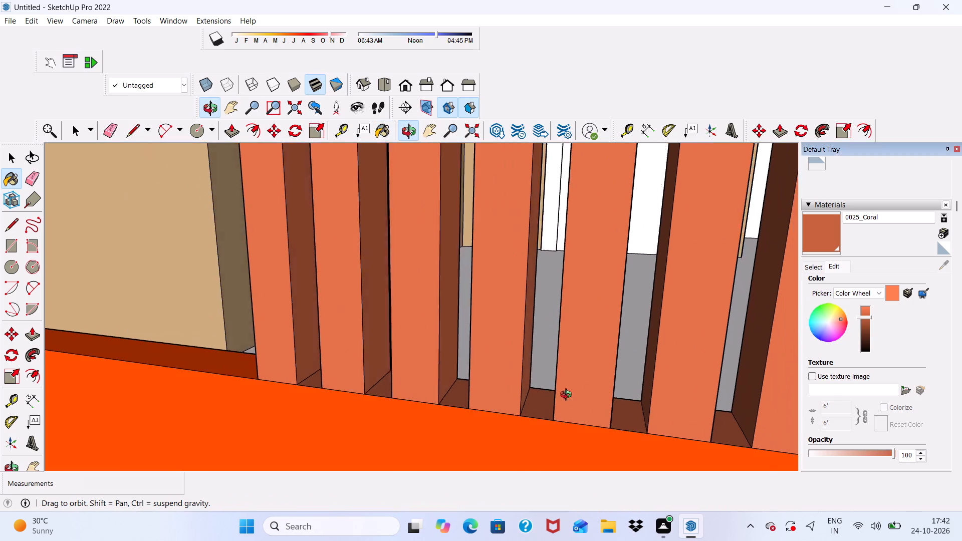
{"action": "middle_click_drag", "start_coordinate": [568, 396], "coordinate": [520, 389]}
{"action": "scroll", "coordinate": [433, 303], "scroll_direction": "down", "scroll_amount": 9}
{"action": "scroll", "coordinate": [706, 405], "scroll_direction": "up", "scroll_amount": 7}
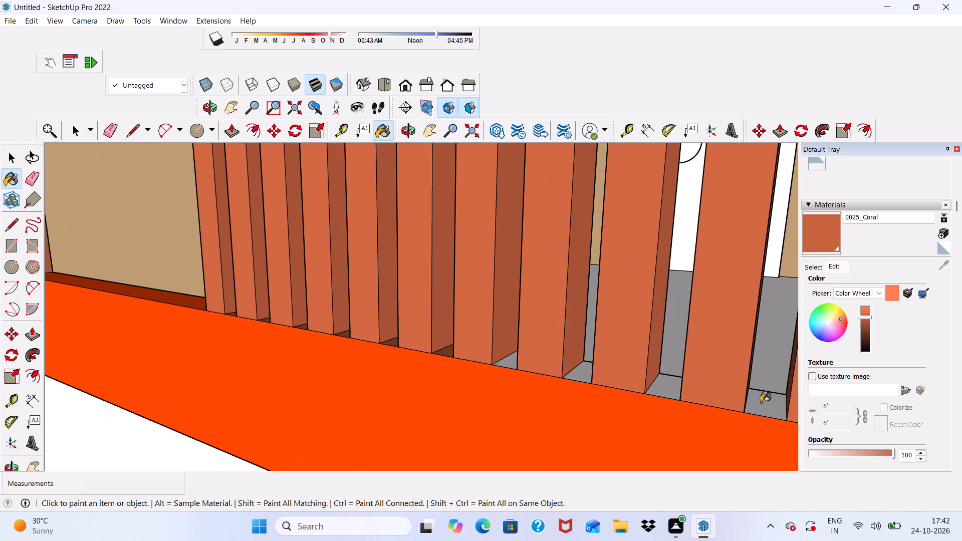
{"action": "left_click", "coordinate": [761, 402]}
{"action": "scroll", "coordinate": [704, 401], "scroll_direction": "up", "scroll_amount": 2}
{"action": "left_click", "coordinate": [649, 386]}
{"action": "left_click", "coordinate": [553, 373]}
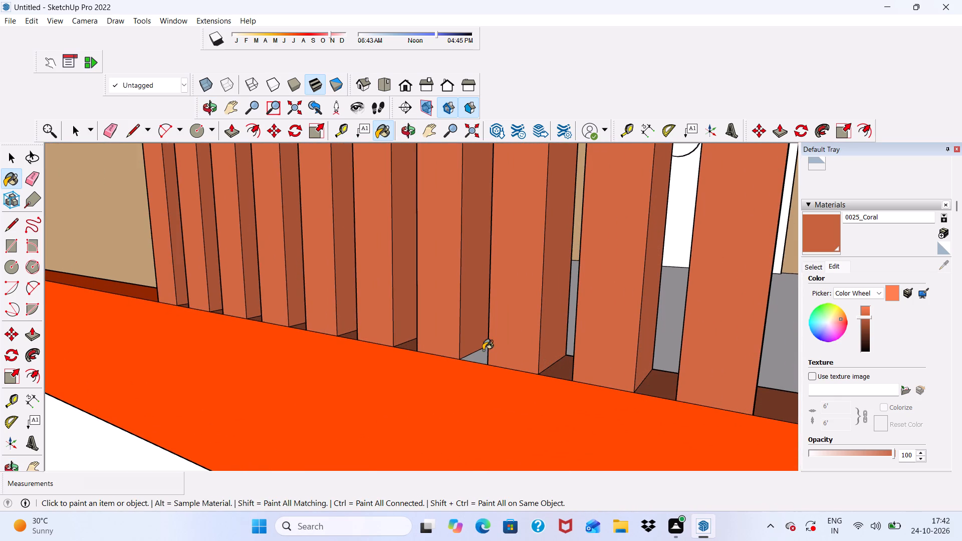
{"action": "left_click", "coordinate": [478, 360]}
{"action": "scroll", "coordinate": [435, 353], "scroll_direction": "down", "scroll_amount": 11}
Paint the last grey sill piece, between the outermost wide-group slat and the orange wall, with 0025_Coral.
{"action": "middle_click_drag", "start_coordinate": [473, 386], "coordinate": [642, 407]}
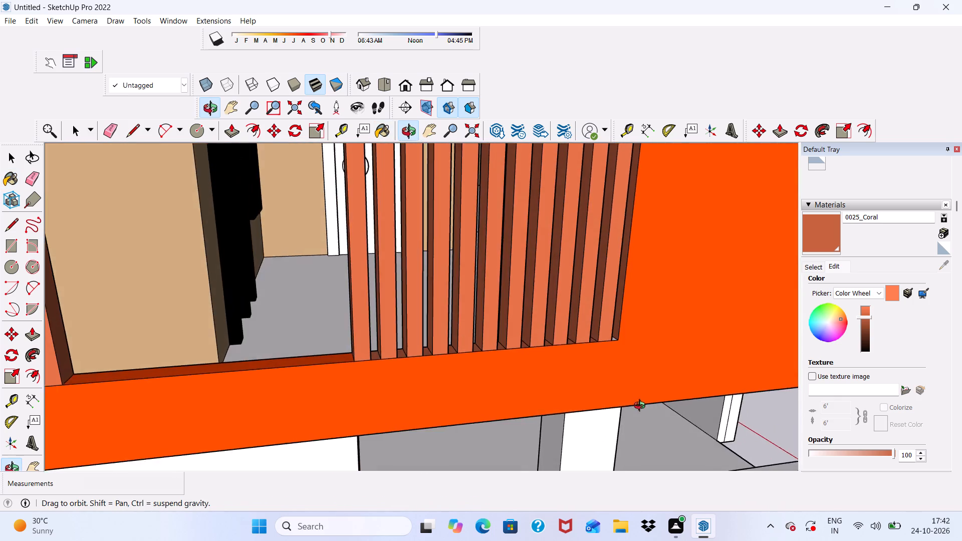
{"action": "middle_click_drag", "start_coordinate": [642, 407], "coordinate": [642, 407]}
{"action": "scroll", "coordinate": [610, 360], "scroll_direction": "up", "scroll_amount": 20}
{"action": "left_click", "coordinate": [617, 332]}
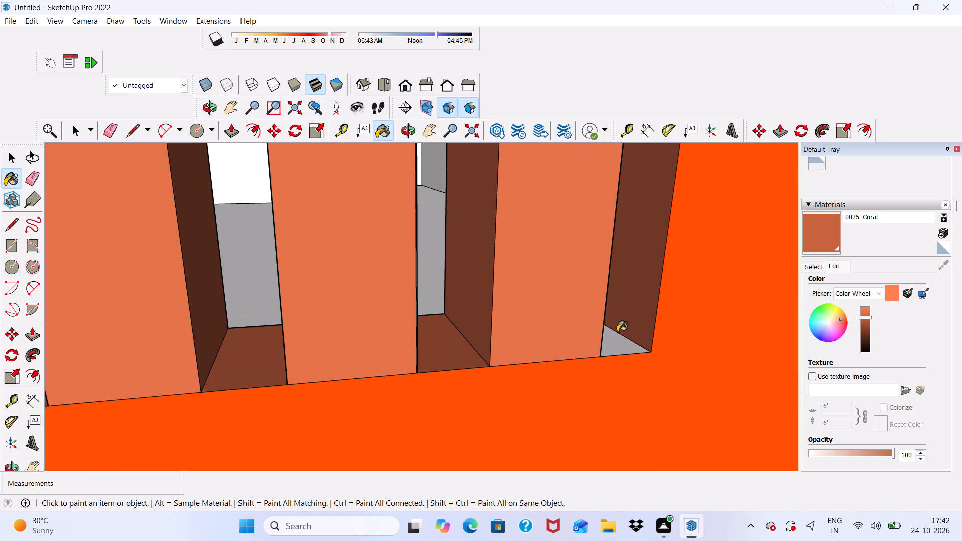
{"action": "scroll", "coordinate": [602, 339], "scroll_direction": "down", "scroll_amount": 6}
{"action": "scroll", "coordinate": [610, 343], "scroll_direction": "up", "scroll_amount": 4}
{"action": "left_click", "coordinate": [588, 344]}
{"action": "scroll", "coordinate": [589, 343], "scroll_direction": "down", "scroll_amount": 6}
{"action": "left_click", "coordinate": [599, 344]}
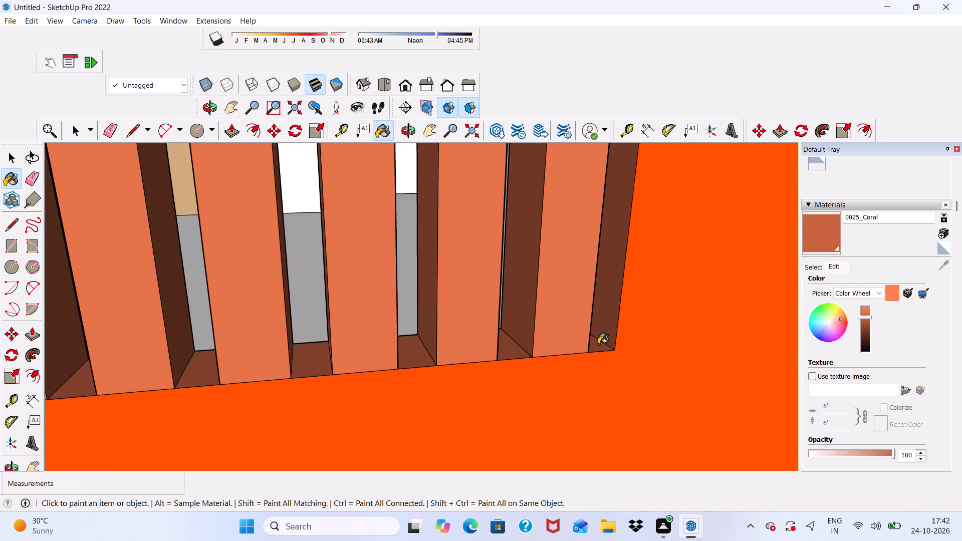
Paint the grey inner face of the first-floor balcony side wall around the louvres with 0036_BurlyWood from Colors-Named.
{"action": "scroll", "coordinate": [596, 344], "scroll_direction": "down", "scroll_amount": 20}
{"action": "scroll", "coordinate": [596, 344], "scroll_direction": "down", "scroll_amount": 7}
{"action": "middle_click_drag", "start_coordinate": [377, 370], "coordinate": [319, 124]}
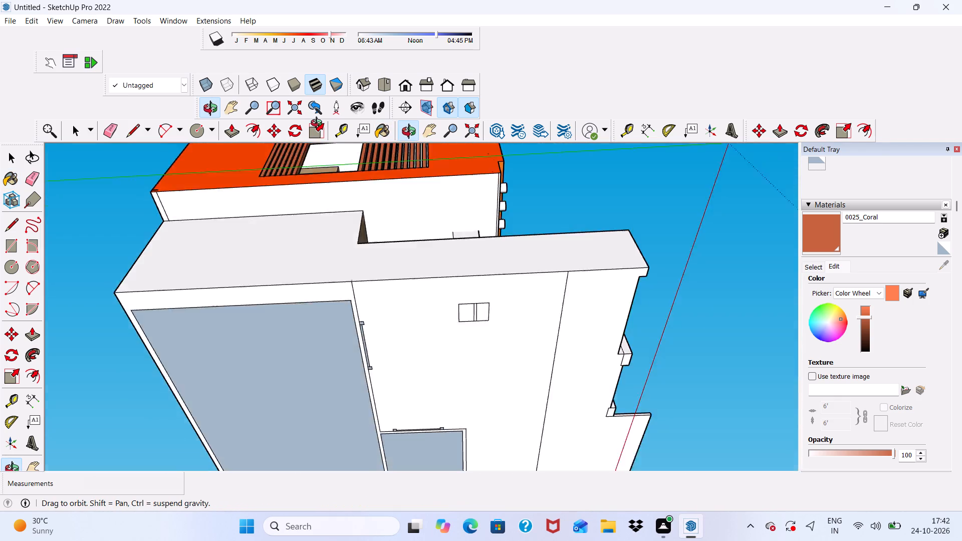
{"action": "middle_click_drag", "start_coordinate": [319, 124], "coordinate": [0, 331]}
{"action": "scroll", "coordinate": [414, 266], "scroll_direction": "up", "scroll_amount": 3}
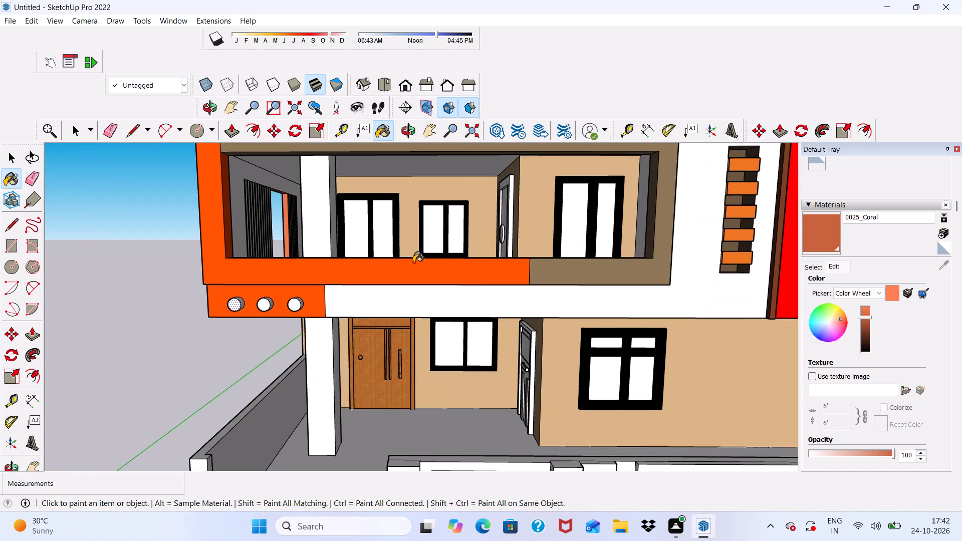
{"action": "scroll", "coordinate": [459, 193], "scroll_direction": "up", "scroll_amount": 2}
{"action": "key", "text": "space"}
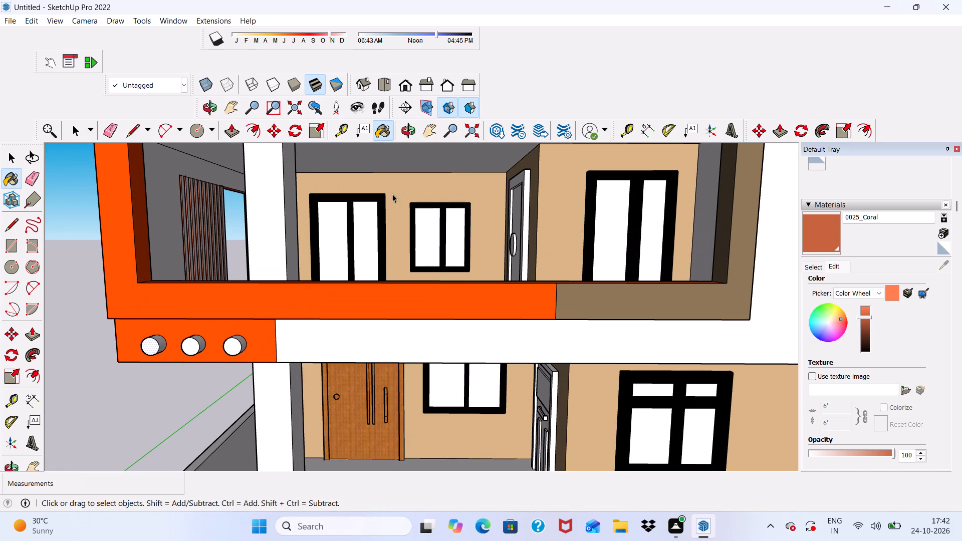
{"action": "left_click", "coordinate": [809, 268]}
{"action": "scroll", "coordinate": [851, 316], "scroll_direction": "up", "scroll_amount": 1}
{"action": "scroll", "coordinate": [851, 316], "scroll_direction": "down", "scroll_amount": 2}
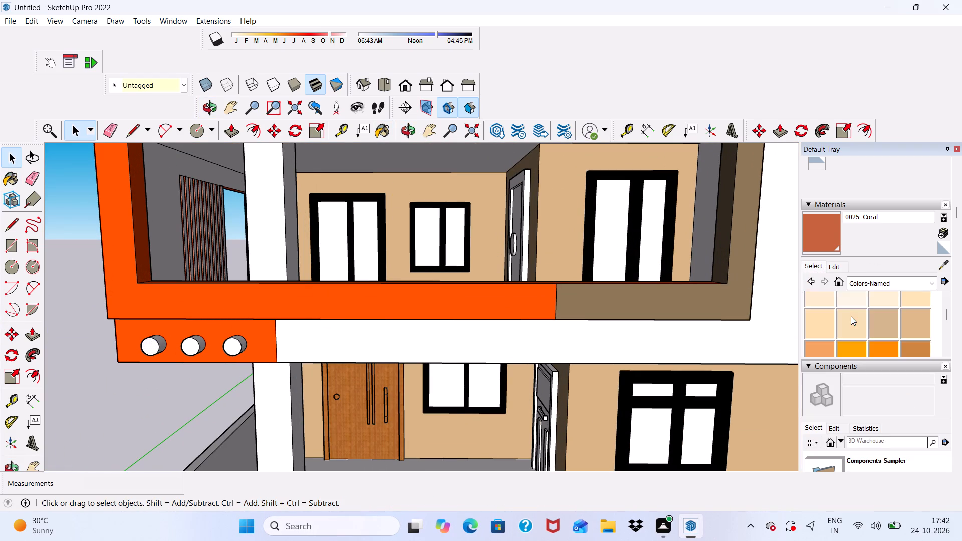
{"action": "scroll", "coordinate": [851, 316], "scroll_direction": "down", "scroll_amount": 1}
{"action": "scroll", "coordinate": [851, 316], "scroll_direction": "up", "scroll_amount": 2}
{"action": "scroll", "coordinate": [889, 347], "scroll_direction": "down", "scroll_amount": 1}
{"action": "left_click", "coordinate": [906, 331]}
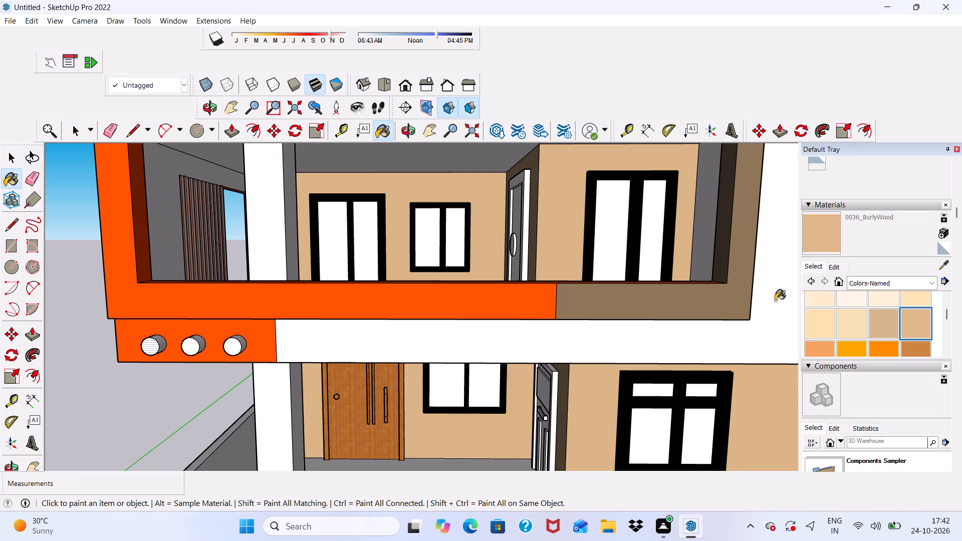
{"action": "scroll", "coordinate": [514, 227], "scroll_direction": "up", "scroll_amount": 6}
{"action": "scroll", "coordinate": [131, 170], "scroll_direction": "down", "scroll_amount": 2}
{"action": "scroll", "coordinate": [193, 200], "scroll_direction": "up", "scroll_amount": 1}
{"action": "scroll", "coordinate": [146, 195], "scroll_direction": "down", "scroll_amount": 4}
{"action": "scroll", "coordinate": [251, 238], "scroll_direction": "up", "scroll_amount": 3}
{"action": "scroll", "coordinate": [270, 228], "scroll_direction": "down", "scroll_amount": 5}
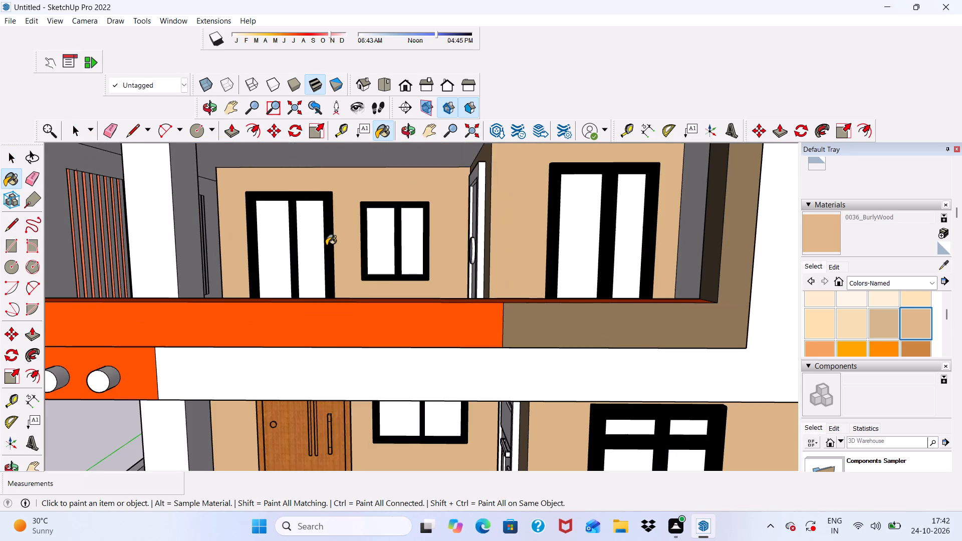
{"action": "middle_click_drag", "start_coordinate": [326, 245], "coordinate": [166, 228]}
{"action": "scroll", "coordinate": [164, 228], "scroll_direction": "up", "scroll_amount": 3}
{"action": "left_click", "coordinate": [164, 216]}
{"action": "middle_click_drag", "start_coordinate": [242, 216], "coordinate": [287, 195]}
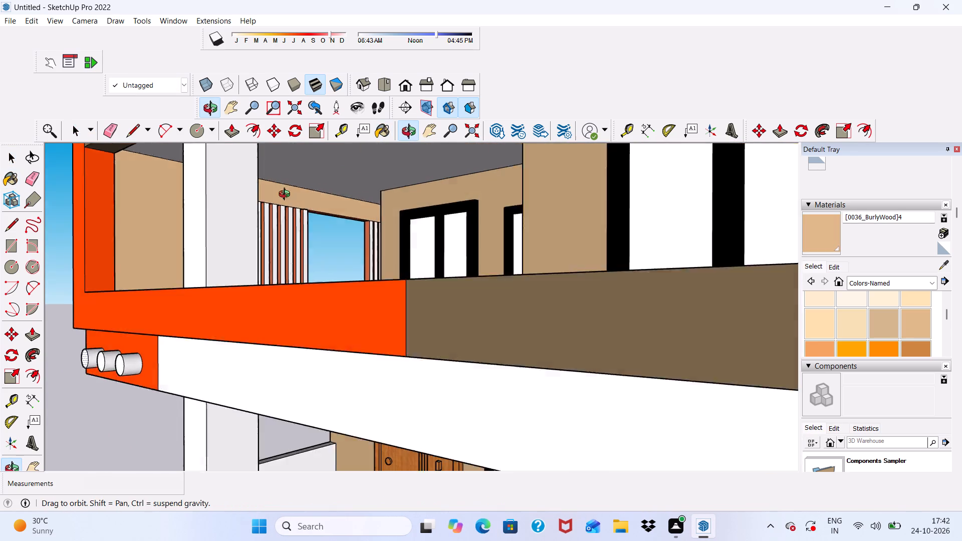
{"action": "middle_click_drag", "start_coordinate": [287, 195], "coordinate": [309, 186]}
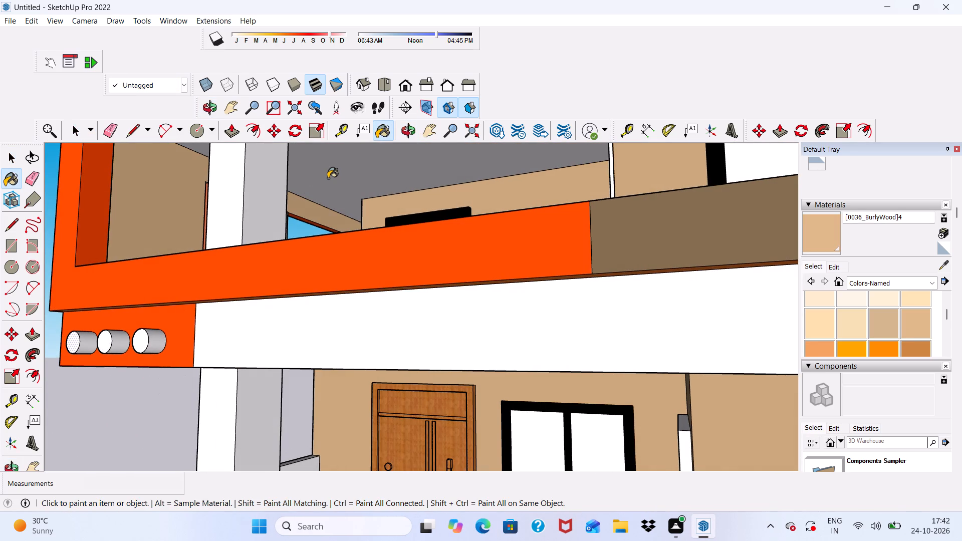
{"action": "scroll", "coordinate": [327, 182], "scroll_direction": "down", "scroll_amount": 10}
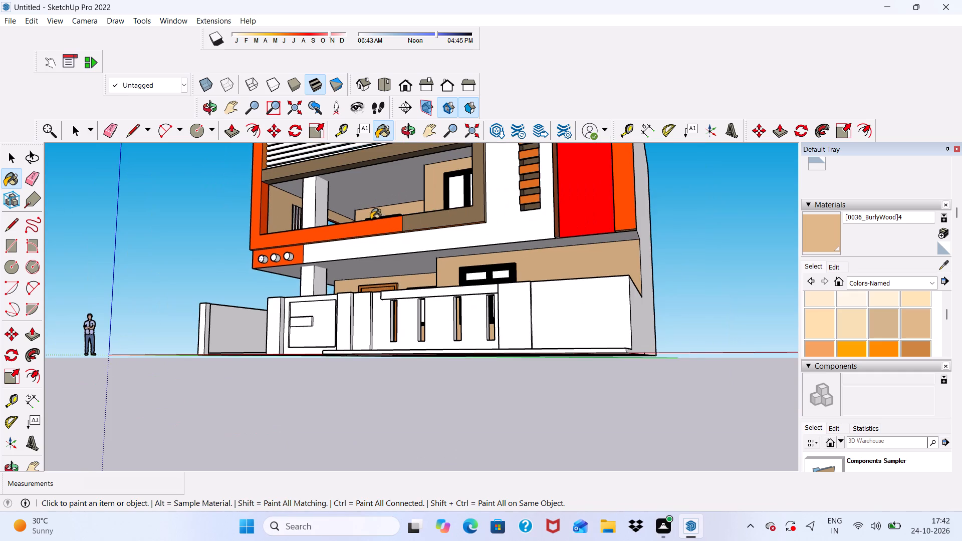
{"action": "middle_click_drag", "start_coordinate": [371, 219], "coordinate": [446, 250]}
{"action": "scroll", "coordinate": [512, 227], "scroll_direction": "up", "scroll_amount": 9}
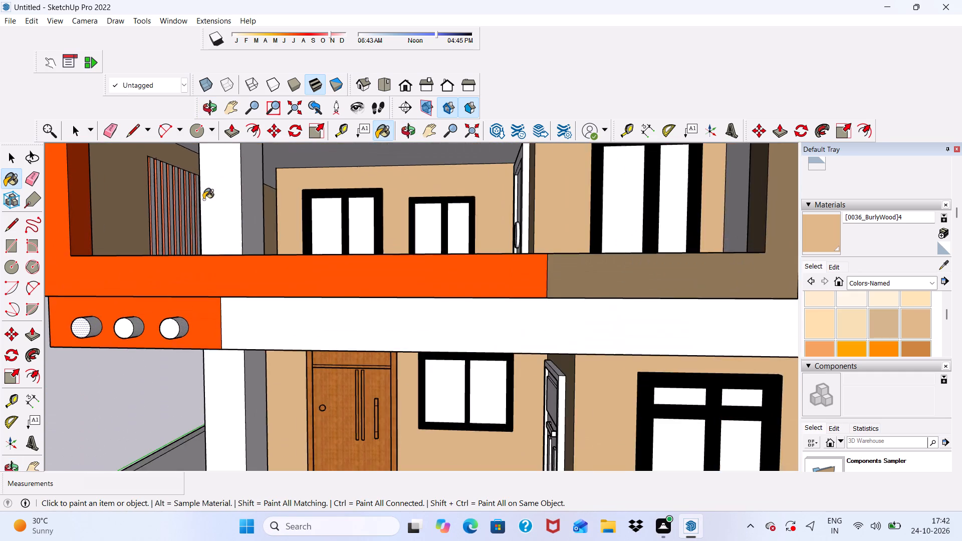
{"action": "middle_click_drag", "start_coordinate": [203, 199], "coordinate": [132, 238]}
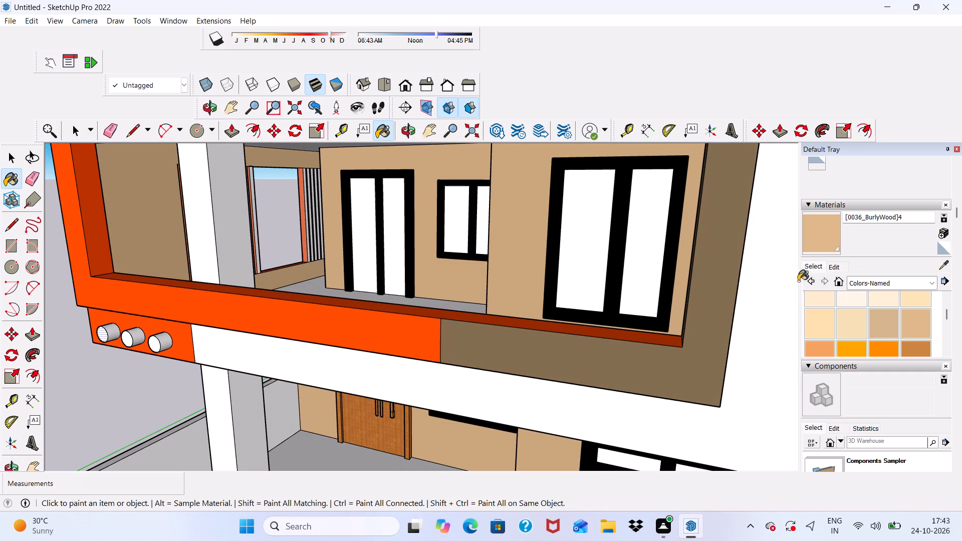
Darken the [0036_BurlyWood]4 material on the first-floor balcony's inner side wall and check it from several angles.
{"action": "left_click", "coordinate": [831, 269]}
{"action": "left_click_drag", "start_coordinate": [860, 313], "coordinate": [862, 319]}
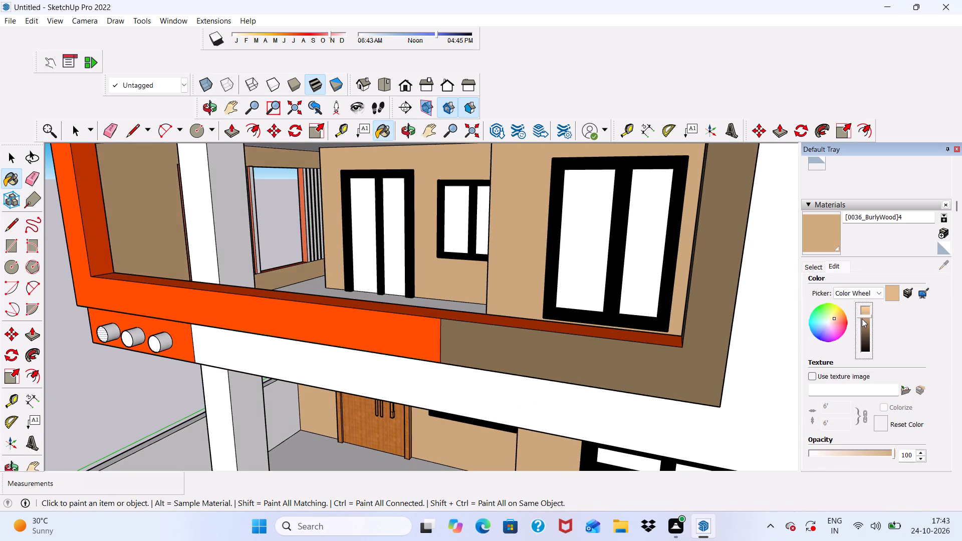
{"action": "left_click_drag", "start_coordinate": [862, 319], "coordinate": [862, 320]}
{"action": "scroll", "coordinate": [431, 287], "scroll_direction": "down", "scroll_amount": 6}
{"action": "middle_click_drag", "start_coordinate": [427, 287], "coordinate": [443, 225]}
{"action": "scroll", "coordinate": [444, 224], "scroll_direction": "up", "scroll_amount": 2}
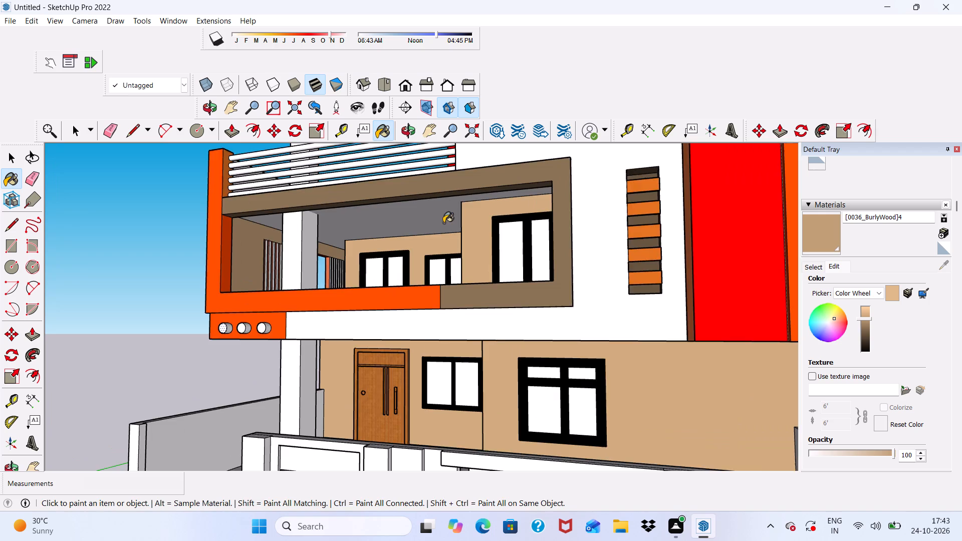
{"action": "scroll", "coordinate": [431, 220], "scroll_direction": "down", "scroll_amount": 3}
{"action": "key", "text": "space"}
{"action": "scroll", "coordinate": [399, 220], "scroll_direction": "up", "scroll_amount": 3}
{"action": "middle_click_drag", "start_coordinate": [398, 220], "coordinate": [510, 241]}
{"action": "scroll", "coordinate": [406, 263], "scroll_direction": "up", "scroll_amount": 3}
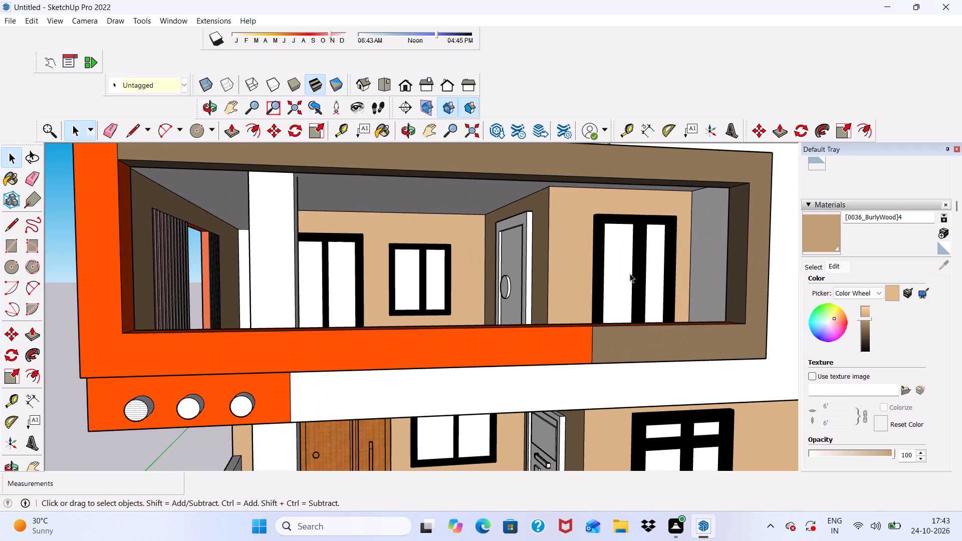
Lighten the [0036_BurlyWood]4 material on the balcony's inner side wall back to a light tan.
{"action": "left_click", "coordinate": [863, 315]}
{"action": "middle_click_drag", "start_coordinate": [254, 223], "coordinate": [51, 236]}
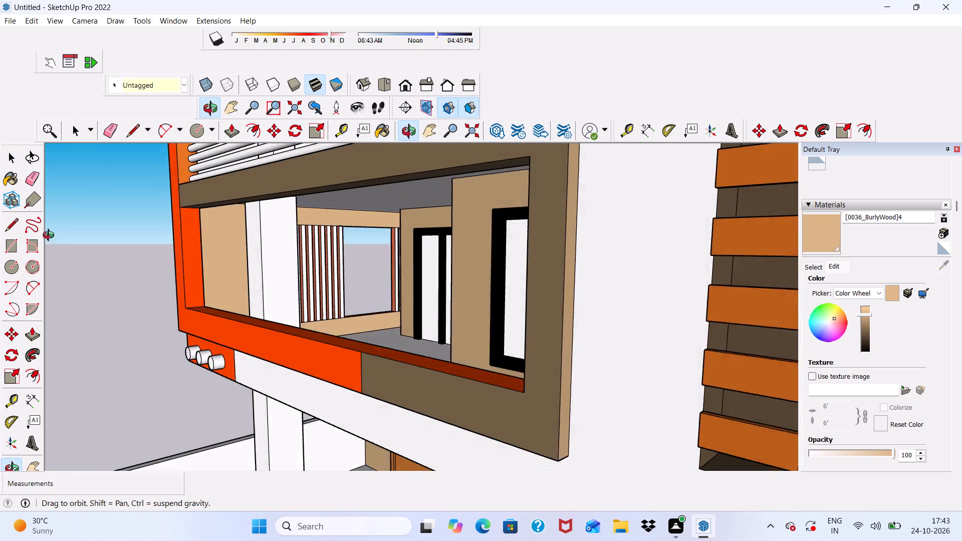
{"action": "middle_click_drag", "start_coordinate": [51, 236], "coordinate": [54, 234]}
{"action": "scroll", "coordinate": [298, 252], "scroll_direction": "up", "scroll_amount": 4}
{"action": "scroll", "coordinate": [296, 250], "scroll_direction": "down", "scroll_amount": 5}
{"action": "key", "text": "space"}
{"action": "middle_click_drag", "start_coordinate": [284, 267], "coordinate": [446, 263]}
{"action": "left_click", "coordinate": [133, 305]}
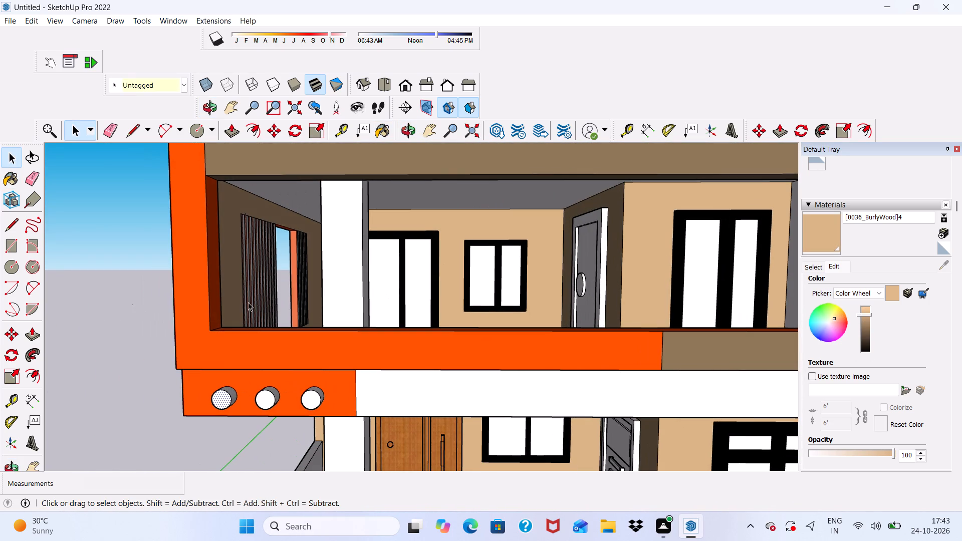
Paint the grey ceiling of the first-floor balcony with 0036_BurlyWood from Colors-Named.
{"action": "left_click", "coordinate": [812, 267]}
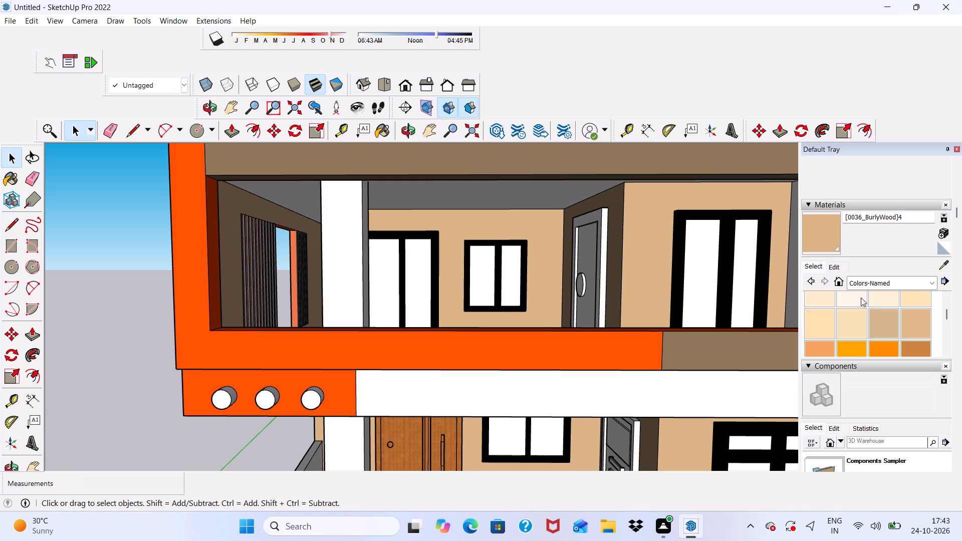
{"action": "left_click", "coordinate": [914, 329]}
{"action": "scroll", "coordinate": [736, 283], "scroll_direction": "down", "scroll_amount": 3}
{"action": "middle_click_drag", "start_coordinate": [728, 308], "coordinate": [703, 231]}
{"action": "scroll", "coordinate": [530, 169], "scroll_direction": "up", "scroll_amount": 1}
{"action": "left_click", "coordinate": [530, 169]}
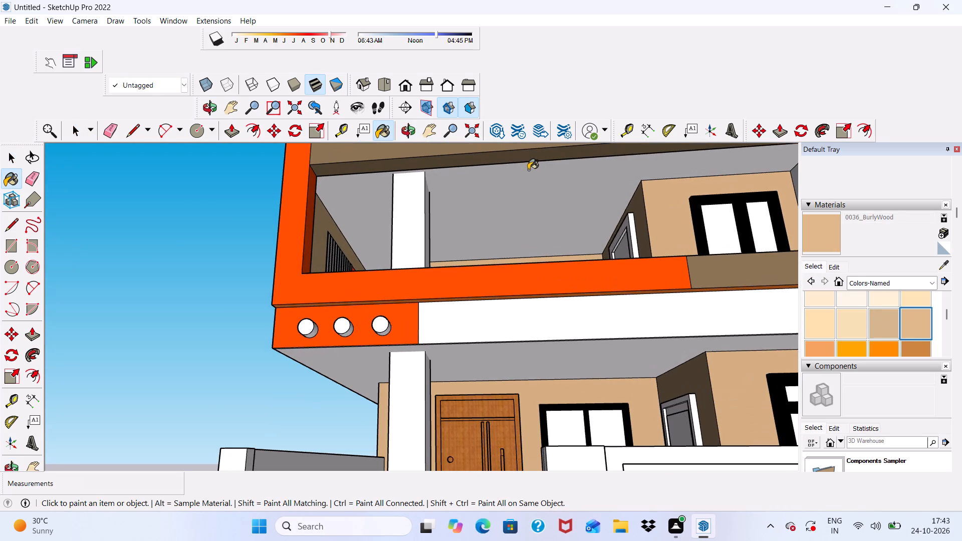
{"action": "scroll", "coordinate": [523, 180], "scroll_direction": "down", "scroll_amount": 4}
Darken the balcony ceiling's [0036_BurlyWood]5 material to a deep brown.
{"action": "left_click", "coordinate": [829, 270]}
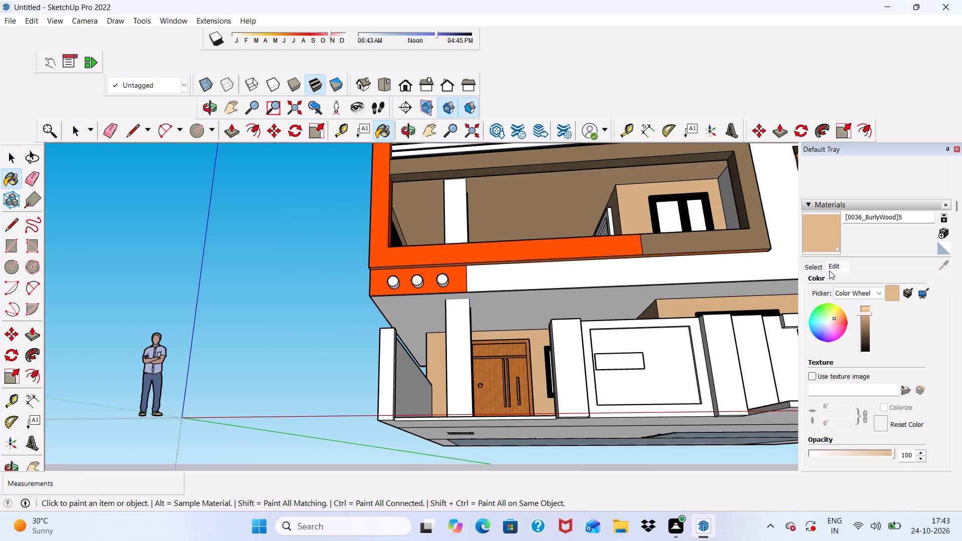
{"action": "left_click_drag", "start_coordinate": [865, 317], "coordinate": [868, 329]}
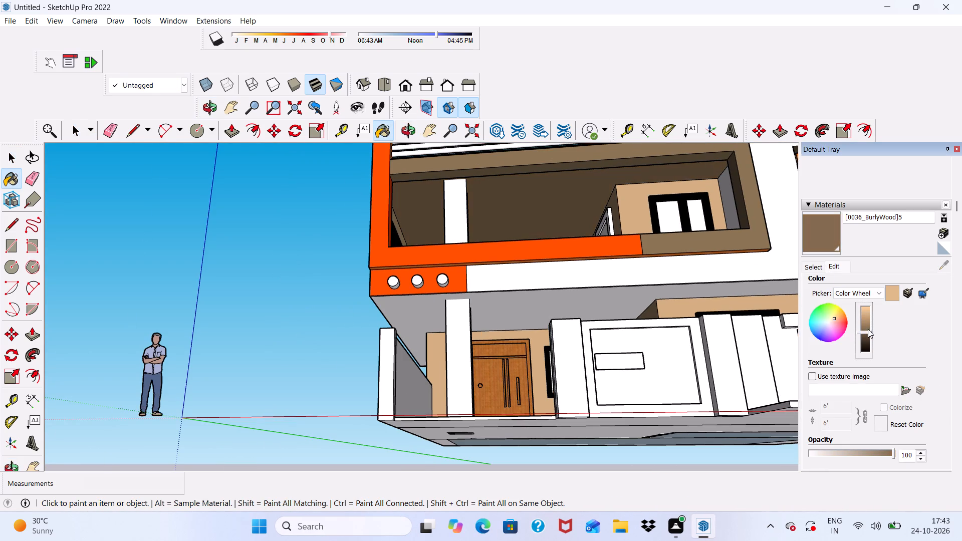
{"action": "left_click_drag", "start_coordinate": [868, 329], "coordinate": [868, 330]}
Examine the darkened balcony ceiling and the whole facade from below, from the side and from the front.
{"action": "scroll", "coordinate": [611, 249], "scroll_direction": "up", "scroll_amount": 3}
{"action": "scroll", "coordinate": [473, 217], "scroll_direction": "down", "scroll_amount": 4}
{"action": "middle_click_drag", "start_coordinate": [364, 224], "coordinate": [475, 220]}
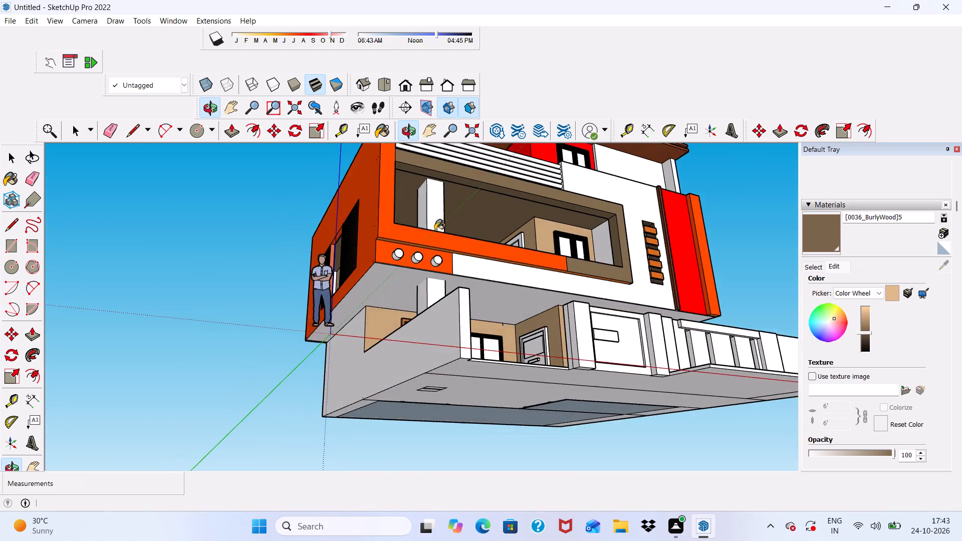
{"action": "scroll", "coordinate": [408, 234], "scroll_direction": "down", "scroll_amount": 6}
{"action": "middle_click_drag", "start_coordinate": [428, 251], "coordinate": [398, 306]}
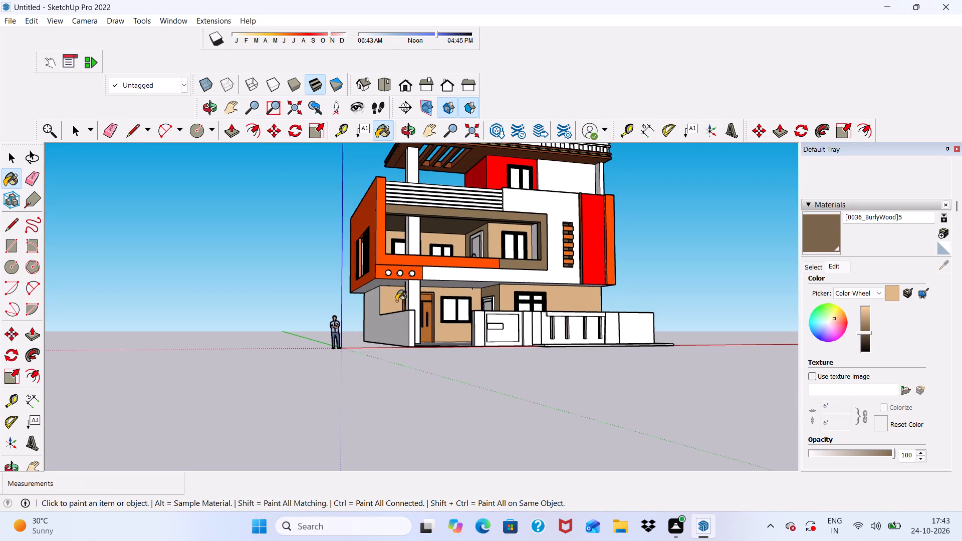
{"action": "scroll", "coordinate": [398, 291], "scroll_direction": "down", "scroll_amount": 4}
{"action": "middle_click_drag", "start_coordinate": [406, 300], "coordinate": [406, 230]}
{"action": "scroll", "coordinate": [406, 230], "scroll_direction": "up", "scroll_amount": 4}
{"action": "scroll", "coordinate": [406, 230], "scroll_direction": "down", "scroll_amount": 3}
{"action": "scroll", "coordinate": [439, 259], "scroll_direction": "up", "scroll_amount": 5}
{"action": "scroll", "coordinate": [442, 256], "scroll_direction": "down", "scroll_amount": 3}
{"action": "middle_click_drag", "start_coordinate": [435, 313], "coordinate": [432, 338]}
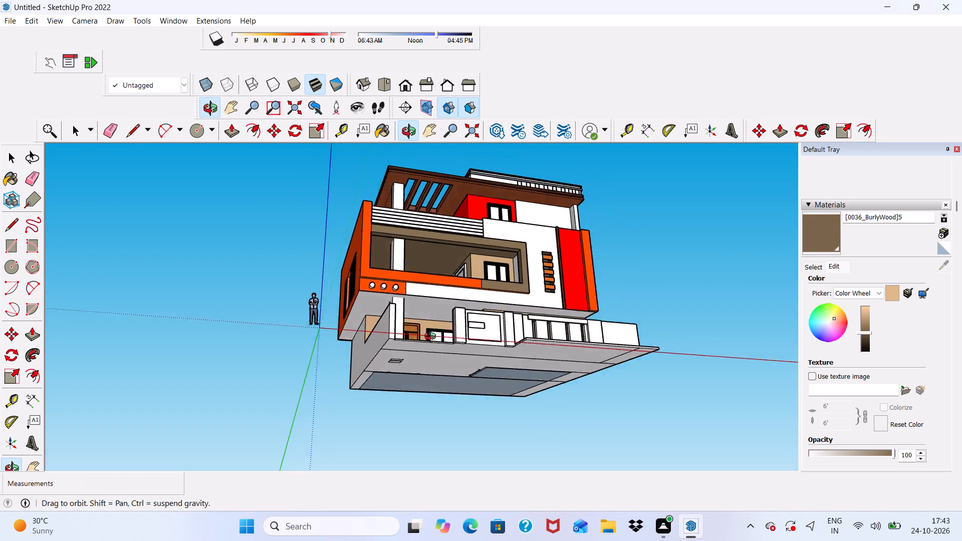
{"action": "middle_click_drag", "start_coordinate": [432, 338], "coordinate": [406, 368]}
{"action": "key", "text": "space"}
{"action": "scroll", "coordinate": [473, 313], "scroll_direction": "up", "scroll_amount": 3}
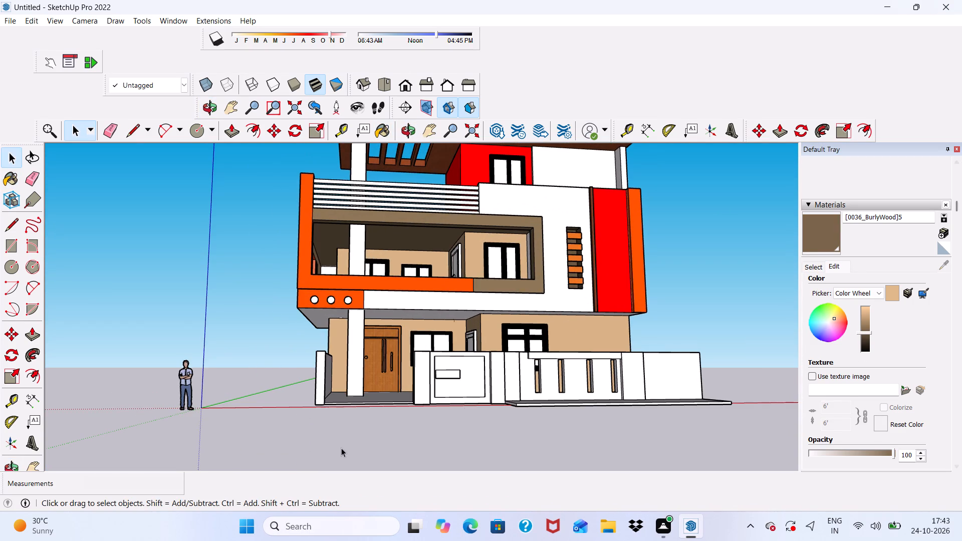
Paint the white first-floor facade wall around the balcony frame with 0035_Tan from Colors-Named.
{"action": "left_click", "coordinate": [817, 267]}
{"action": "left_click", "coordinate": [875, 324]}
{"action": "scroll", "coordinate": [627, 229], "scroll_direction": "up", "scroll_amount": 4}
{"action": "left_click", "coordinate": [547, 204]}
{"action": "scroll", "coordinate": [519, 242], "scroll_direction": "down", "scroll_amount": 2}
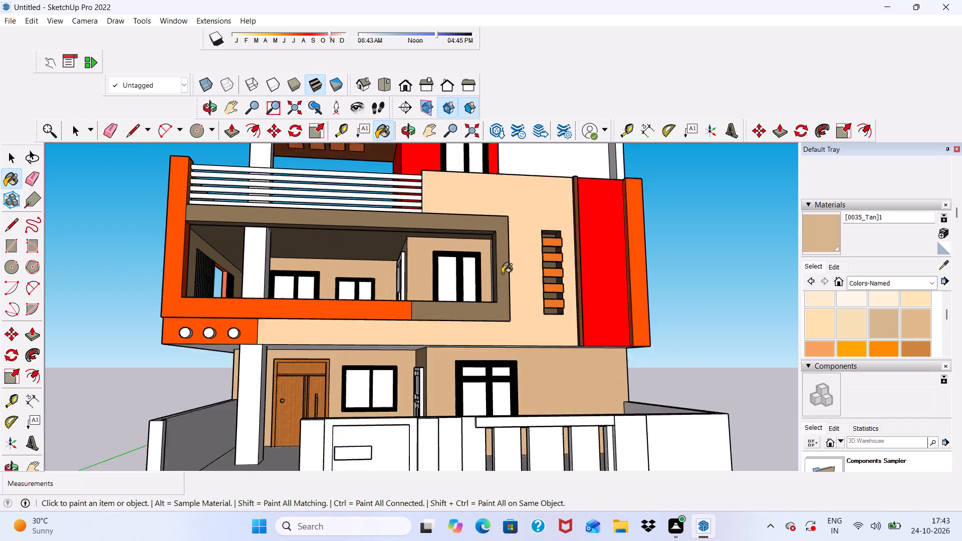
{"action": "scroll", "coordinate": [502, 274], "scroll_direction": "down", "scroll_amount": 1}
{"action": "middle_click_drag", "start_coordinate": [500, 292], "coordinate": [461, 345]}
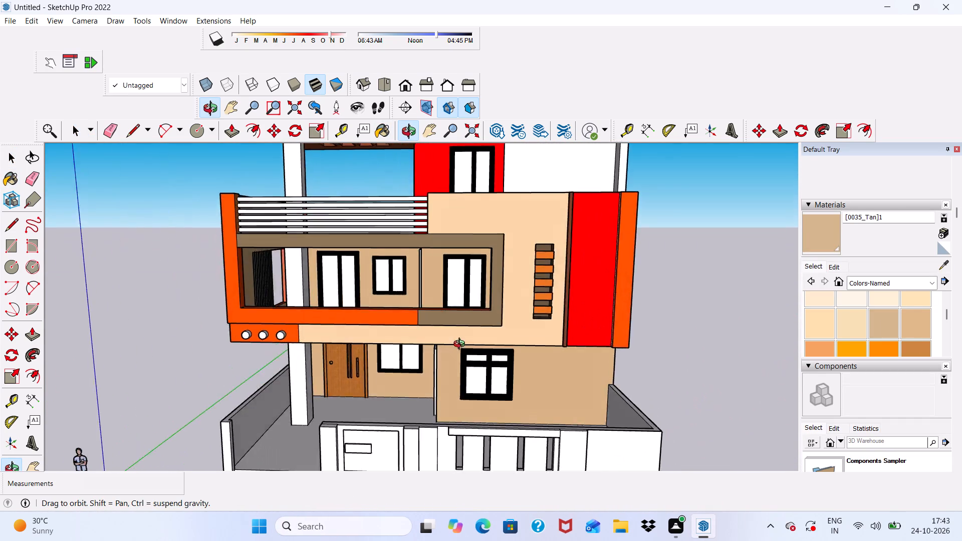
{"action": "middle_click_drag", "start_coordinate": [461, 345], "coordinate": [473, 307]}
Paint the first-floor facade wall around the balcony frame with 0057_DarkKhaki from Colors-Named.
{"action": "scroll", "coordinate": [899, 307], "scroll_direction": "down", "scroll_amount": 2}
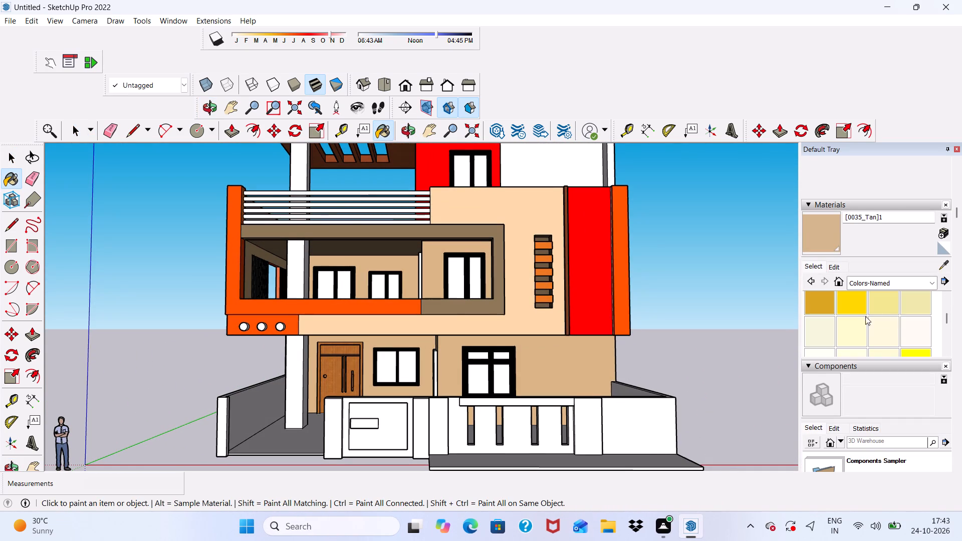
{"action": "scroll", "coordinate": [854, 317], "scroll_direction": "down", "scroll_amount": 2}
{"action": "scroll", "coordinate": [821, 310], "scroll_direction": "up", "scroll_amount": 1}
{"action": "left_click", "coordinate": [812, 327]}
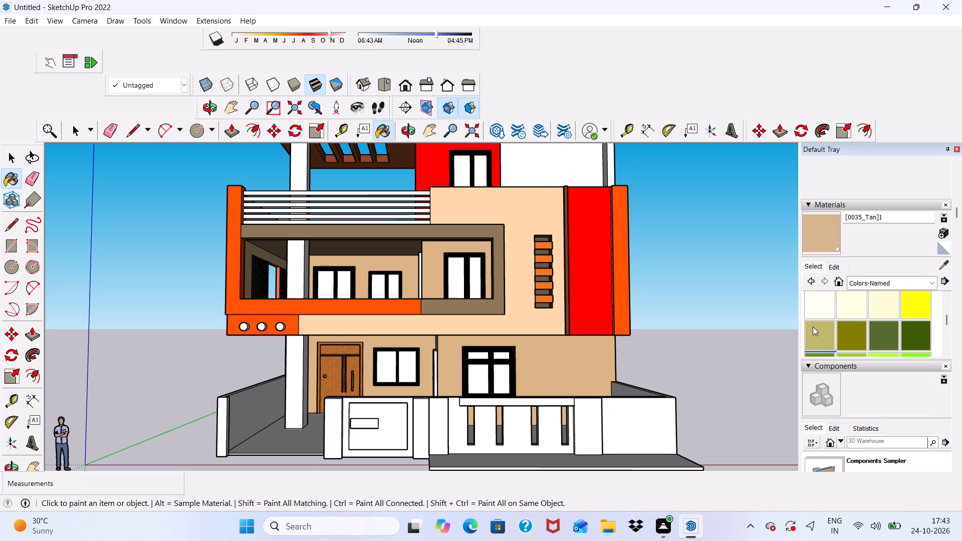
{"action": "scroll", "coordinate": [645, 261], "scroll_direction": "up", "scroll_amount": 3}
{"action": "left_click", "coordinate": [496, 218]}
{"action": "scroll", "coordinate": [496, 231], "scroll_direction": "down", "scroll_amount": 4}
{"action": "scroll", "coordinate": [496, 280], "scroll_direction": "up", "scroll_amount": 1}
{"action": "middle_click_drag", "start_coordinate": [496, 280], "coordinate": [520, 238]}
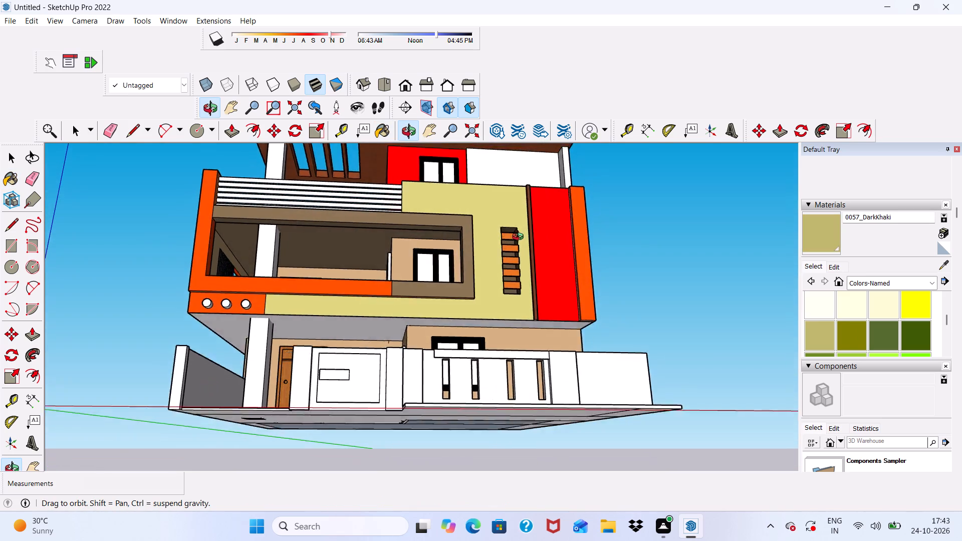
{"action": "middle_click_drag", "start_coordinate": [520, 238], "coordinate": [464, 305]}
{"action": "scroll", "coordinate": [376, 256], "scroll_direction": "down", "scroll_amount": 4}
{"action": "middle_click_drag", "start_coordinate": [372, 324], "coordinate": [441, 210]}
Fine-tune the brightness of the 0057_DarkKhaki material on the facade wall.
{"action": "left_click", "coordinate": [836, 263]}
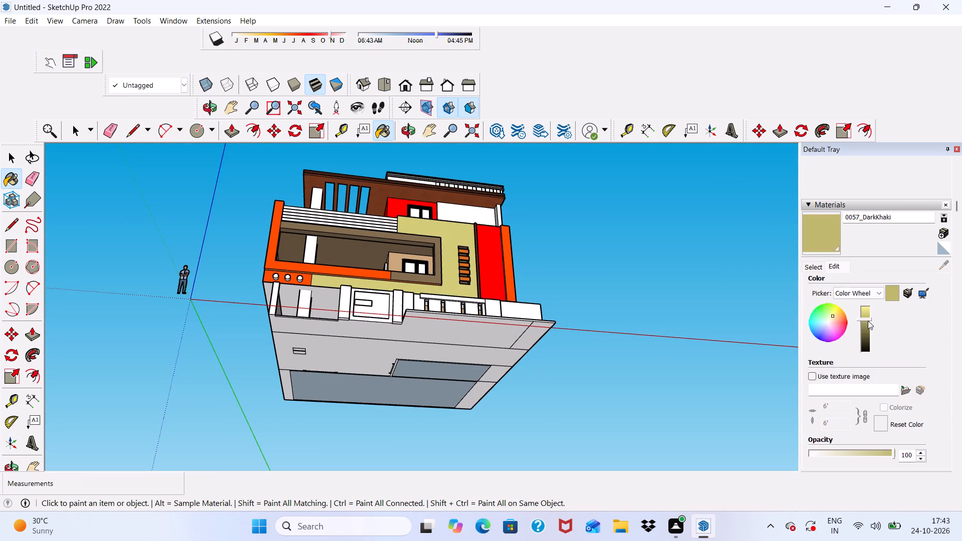
{"action": "left_click", "coordinate": [863, 317]}
Examine the facade colours and the ground-floor walls up close and from the front.
{"action": "scroll", "coordinate": [602, 287], "scroll_direction": "up", "scroll_amount": 2}
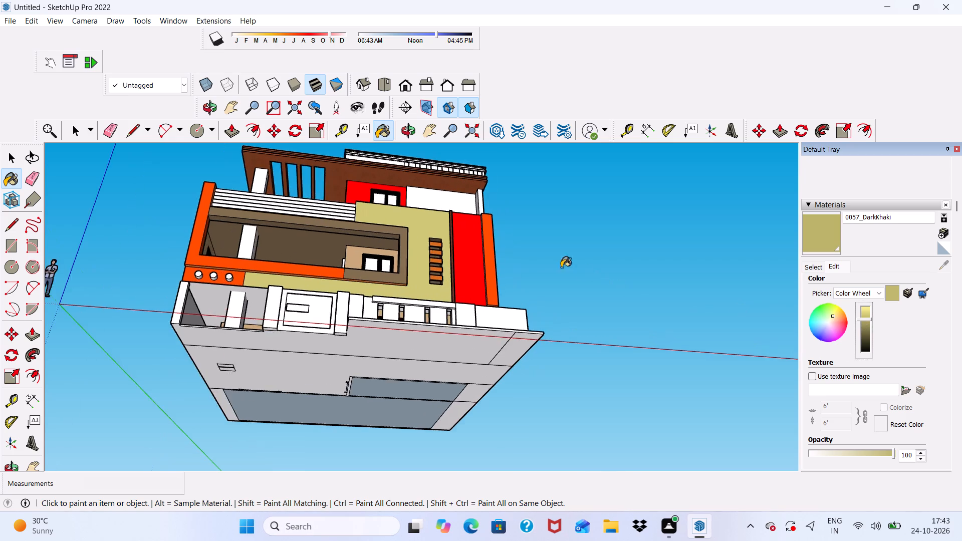
{"action": "scroll", "coordinate": [561, 267], "scroll_direction": "up", "scroll_amount": 15}
{"action": "middle_click_drag", "start_coordinate": [345, 293], "coordinate": [348, 374]}
{"action": "scroll", "coordinate": [316, 303], "scroll_direction": "up", "scroll_amount": 4}
{"action": "scroll", "coordinate": [327, 260], "scroll_direction": "down", "scroll_amount": 1}
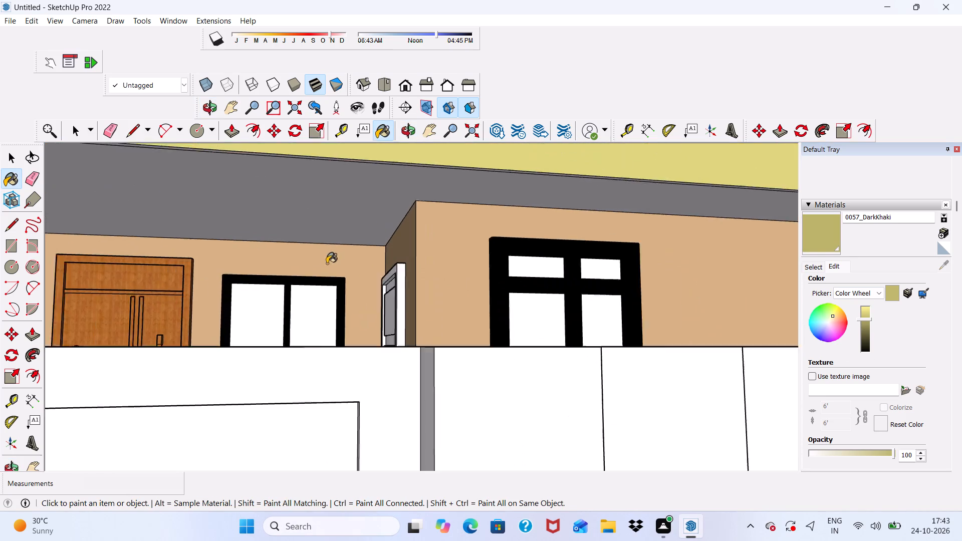
{"action": "scroll", "coordinate": [327, 263], "scroll_direction": "down", "scroll_amount": 5}
{"action": "middle_click_drag", "start_coordinate": [367, 273], "coordinate": [360, 262]}
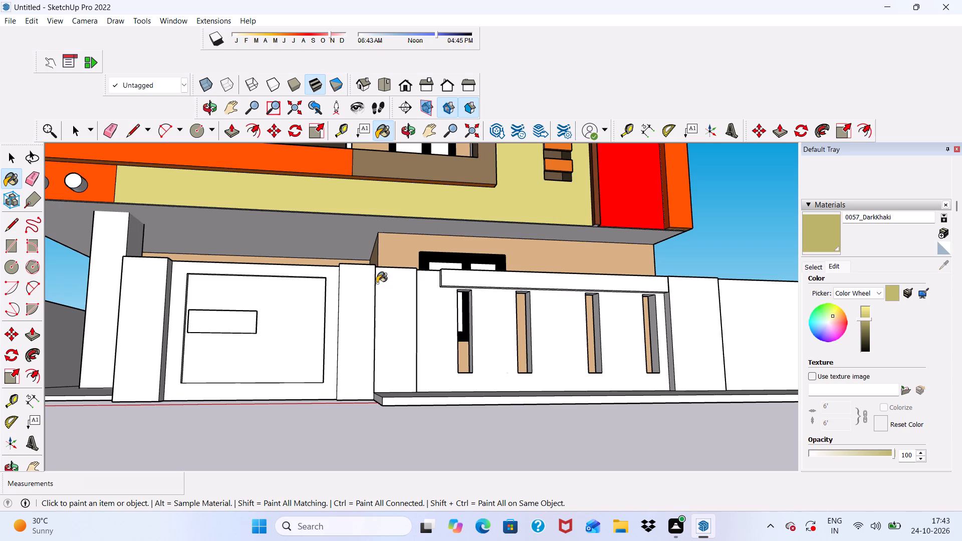
{"action": "scroll", "coordinate": [444, 239], "scroll_direction": "down", "scroll_amount": 5}
{"action": "scroll", "coordinate": [428, 429], "scroll_direction": "down", "scroll_amount": 7}
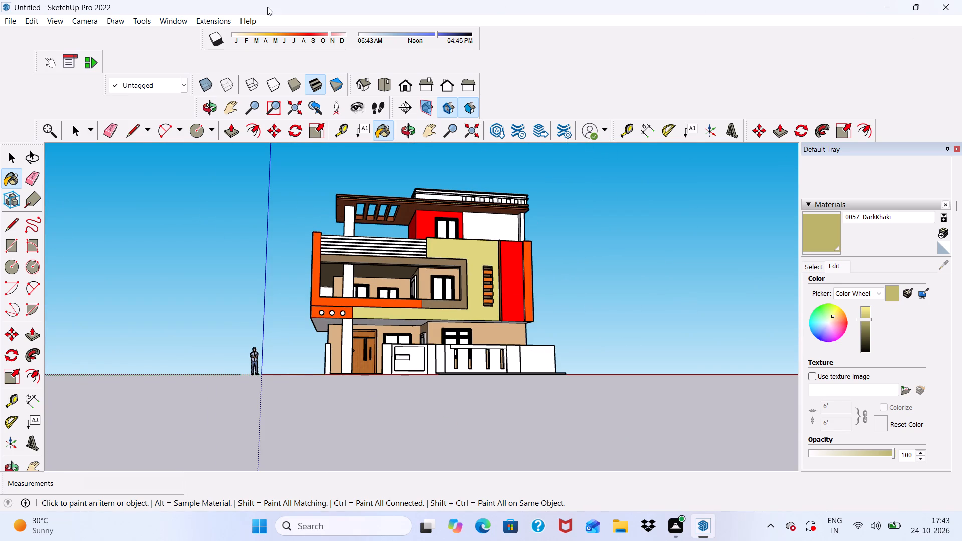
{"action": "scroll", "coordinate": [389, 298], "scroll_direction": "down", "scroll_amount": 2}
Paint the grey ceiling above the ground-floor porch, including its narrow front edge strip, with 0057_DarkKhaki.
{"action": "middle_click_drag", "start_coordinate": [428, 302], "coordinate": [310, 353]}
{"action": "scroll", "coordinate": [290, 345], "scroll_direction": "up", "scroll_amount": 10}
{"action": "middle_click_drag", "start_coordinate": [420, 349], "coordinate": [421, 346]}
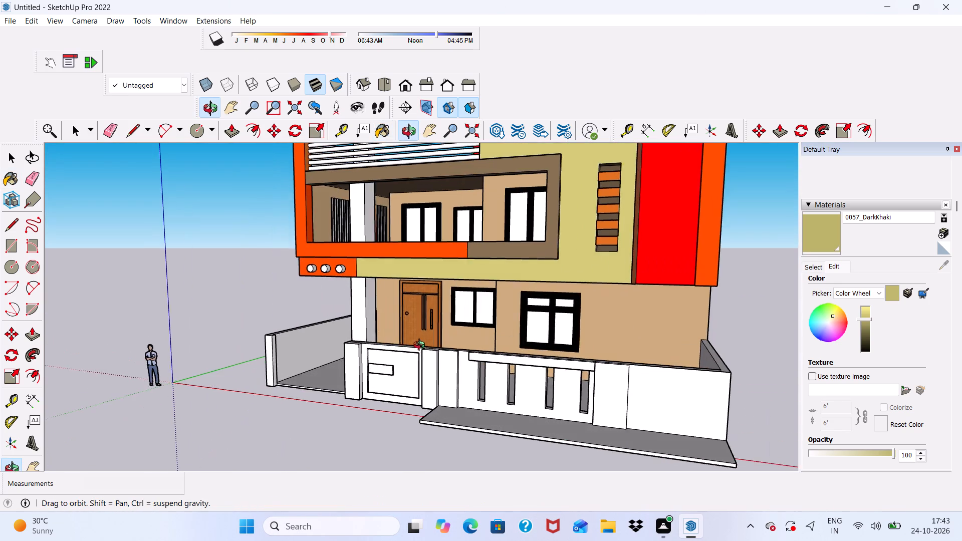
{"action": "middle_click_drag", "start_coordinate": [421, 346], "coordinate": [430, 249]}
{"action": "scroll", "coordinate": [430, 247], "scroll_direction": "up", "scroll_amount": 10}
{"action": "middle_click_drag", "start_coordinate": [435, 285], "coordinate": [465, 362]}
{"action": "scroll", "coordinate": [422, 268], "scroll_direction": "up", "scroll_amount": 3}
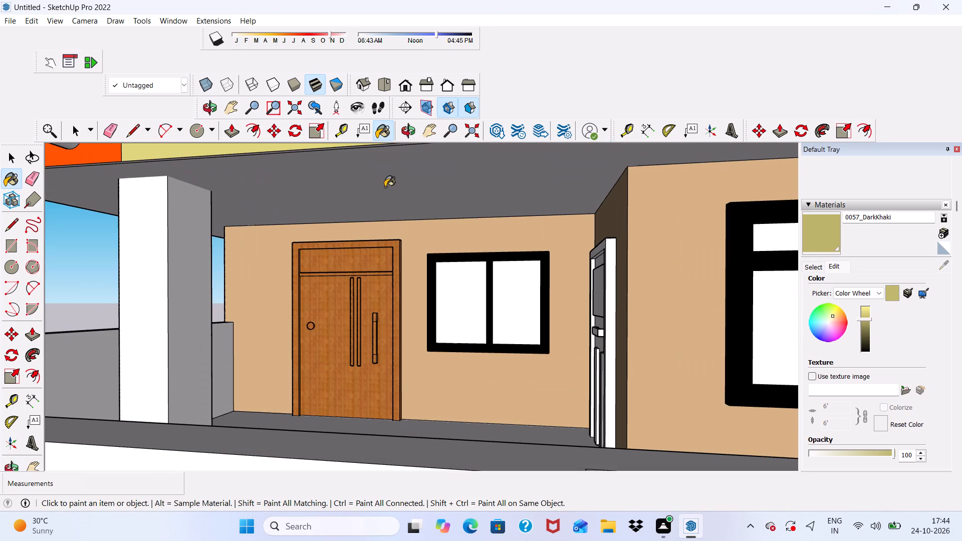
{"action": "left_click", "coordinate": [385, 186]}
{"action": "scroll", "coordinate": [379, 286], "scroll_direction": "down", "scroll_amount": 6}
{"action": "scroll", "coordinate": [288, 247], "scroll_direction": "up", "scroll_amount": 7}
{"action": "middle_click_drag", "start_coordinate": [296, 256], "coordinate": [323, 226]}
{"action": "scroll", "coordinate": [324, 226], "scroll_direction": "up", "scroll_amount": 10}
{"action": "left_click", "coordinate": [329, 197]}
{"action": "scroll", "coordinate": [330, 196], "scroll_direction": "down", "scroll_amount": 9}
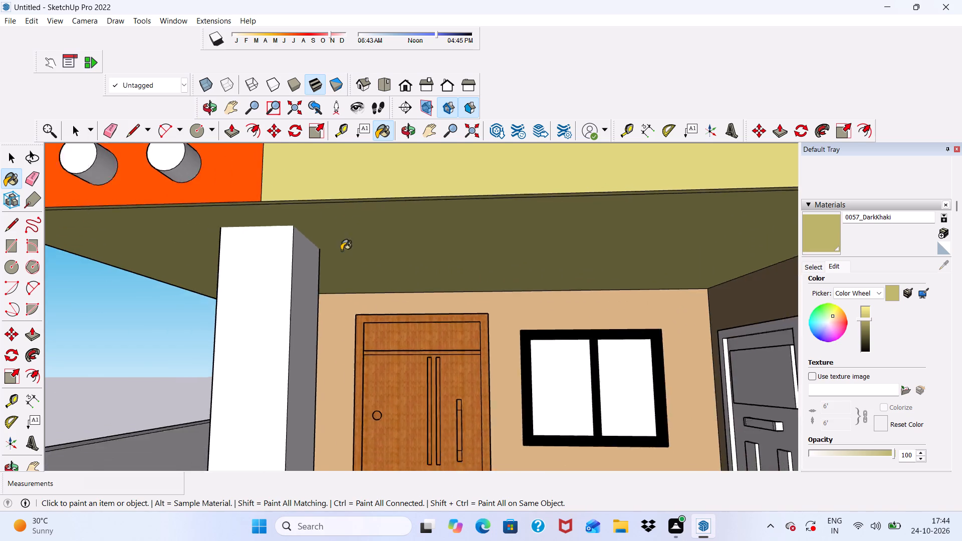
Examine the house's colour scheme from below, from above and from the front, looking for surfaces still unpainted.
{"action": "scroll", "coordinate": [341, 250], "scroll_direction": "down", "scroll_amount": 9}
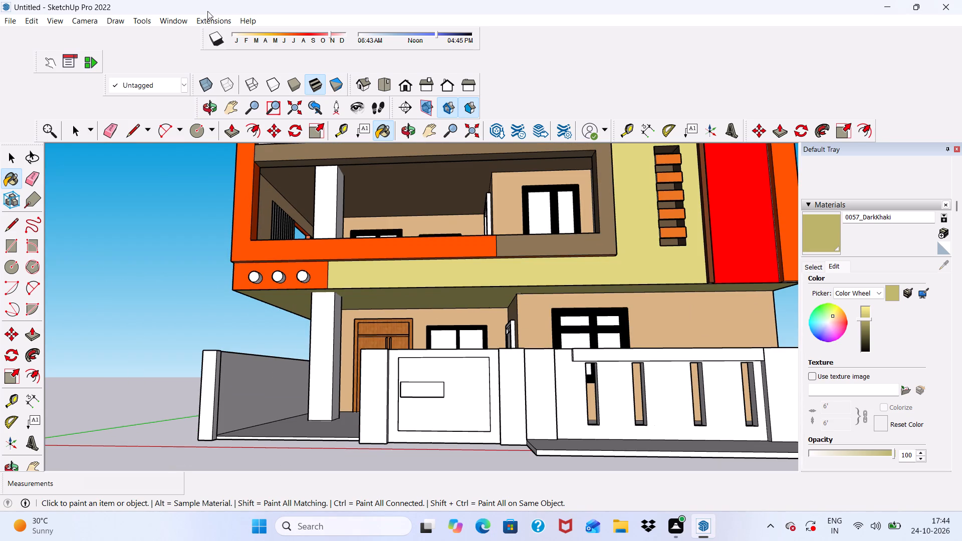
{"action": "scroll", "coordinate": [103, 62], "scroll_direction": "down", "scroll_amount": 10}
{"action": "scroll", "coordinate": [241, 113], "scroll_direction": "up", "scroll_amount": 1}
{"action": "scroll", "coordinate": [245, 152], "scroll_direction": "down", "scroll_amount": 7}
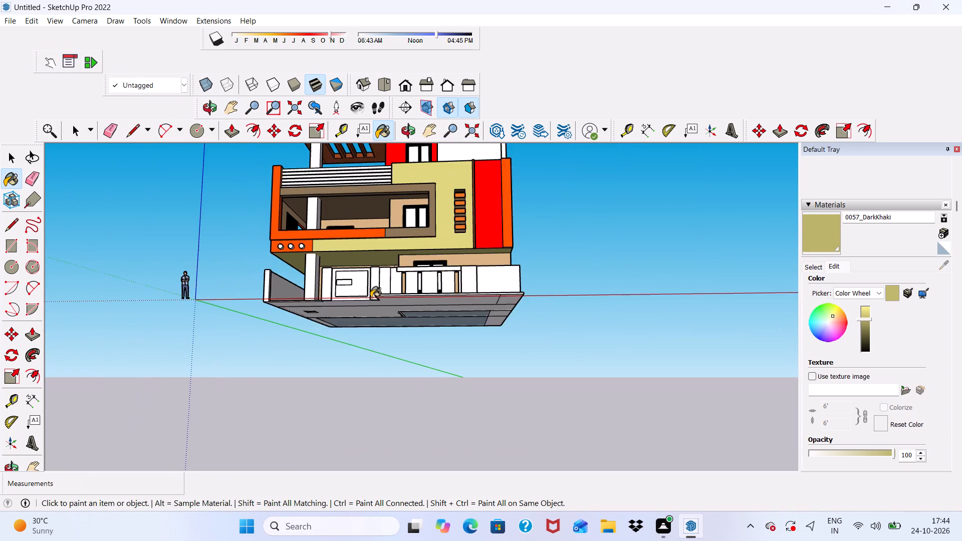
{"action": "scroll", "coordinate": [371, 298], "scroll_direction": "down", "scroll_amount": 4}
{"action": "scroll", "coordinate": [356, 200], "scroll_direction": "up", "scroll_amount": 6}
{"action": "scroll", "coordinate": [358, 198], "scroll_direction": "down", "scroll_amount": 2}
{"action": "middle_click_drag", "start_coordinate": [373, 212], "coordinate": [430, 273]}
{"action": "scroll", "coordinate": [425, 275], "scroll_direction": "up", "scroll_amount": 2}
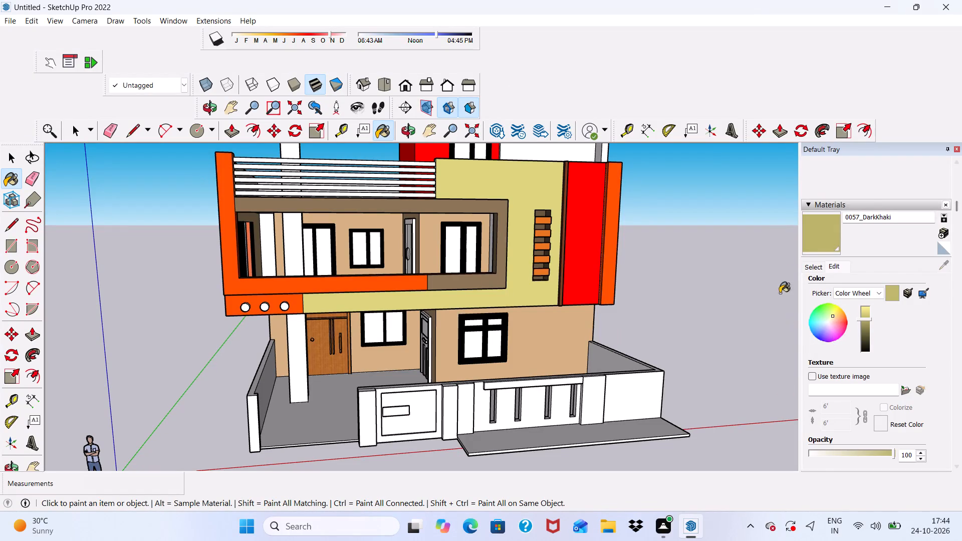
{"action": "left_click", "coordinate": [814, 266]}
{"action": "scroll", "coordinate": [778, 322], "scroll_direction": "down", "scroll_amount": 3}
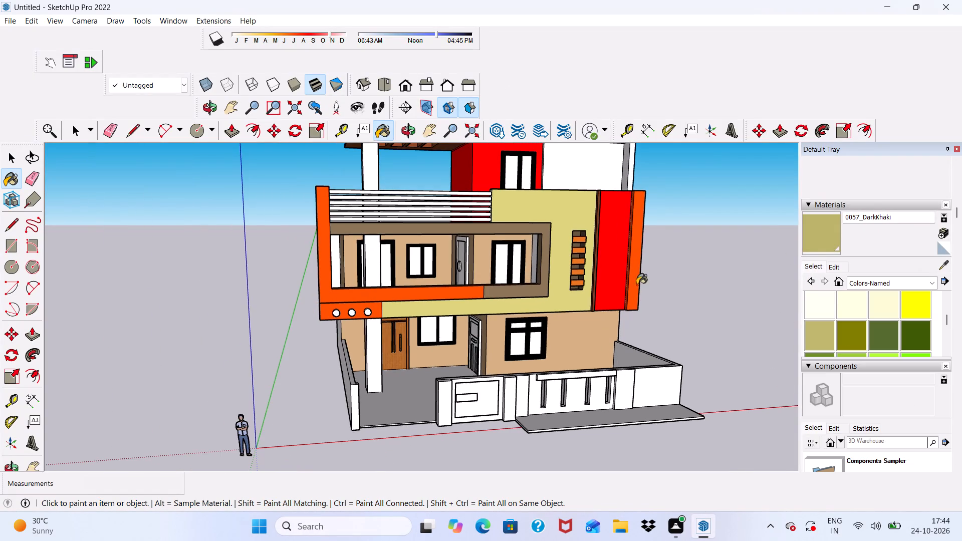
{"action": "scroll", "coordinate": [636, 285], "scroll_direction": "up", "scroll_amount": 4}
{"action": "middle_click_drag", "start_coordinate": [520, 302], "coordinate": [445, 274]}
{"action": "scroll", "coordinate": [452, 312], "scroll_direction": "down", "scroll_amount": 10}
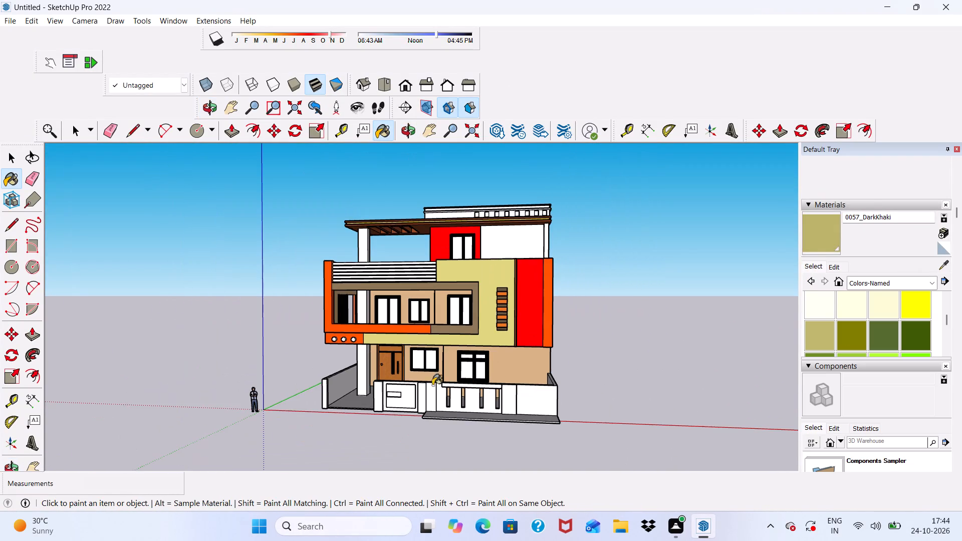
{"action": "middle_click_drag", "start_coordinate": [386, 344], "coordinate": [405, 329]}
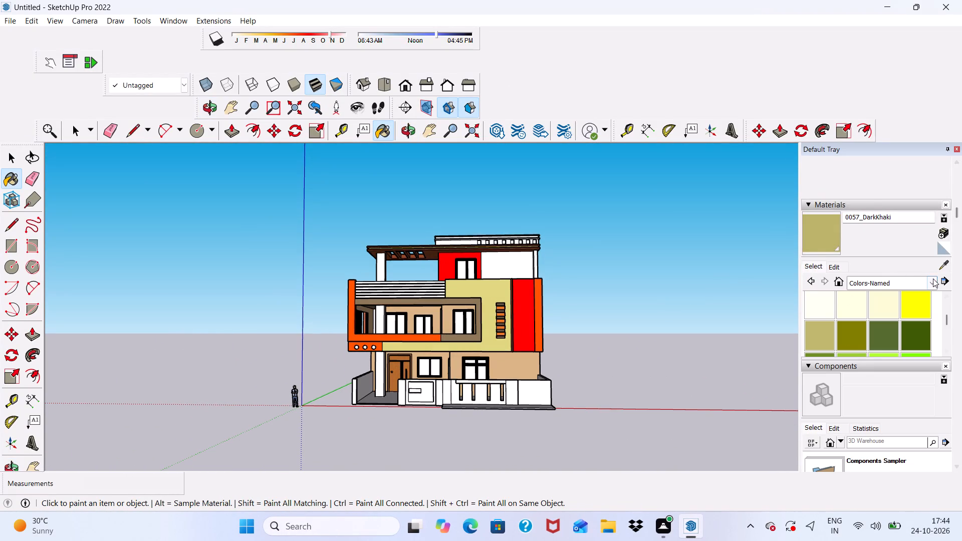
Paint the white top-floor wall beside the red window wall with Brick Rough Tan from Brick, Cladding and Siding.
{"action": "left_click", "coordinate": [933, 280]}
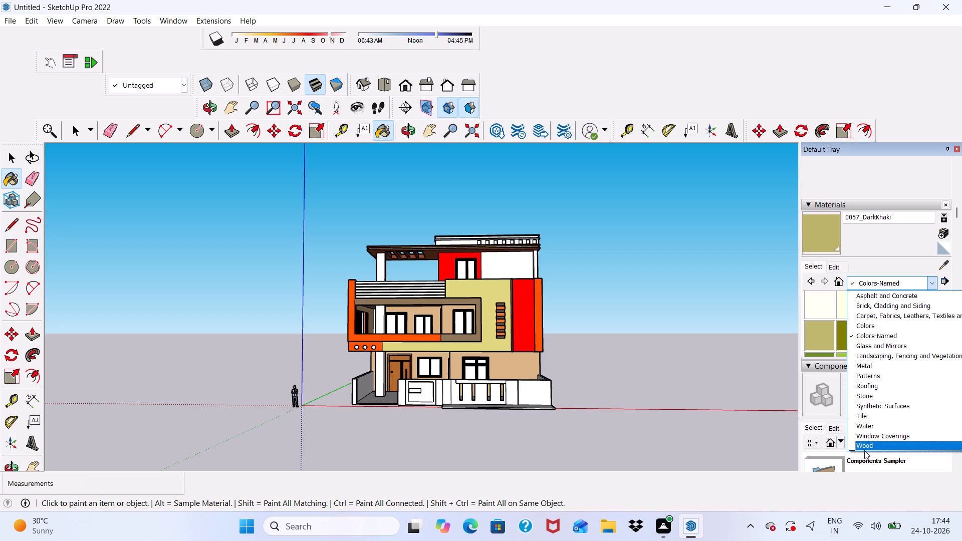
{"action": "left_click", "coordinate": [864, 450]}
{"action": "scroll", "coordinate": [917, 318], "scroll_direction": "down", "scroll_amount": 1}
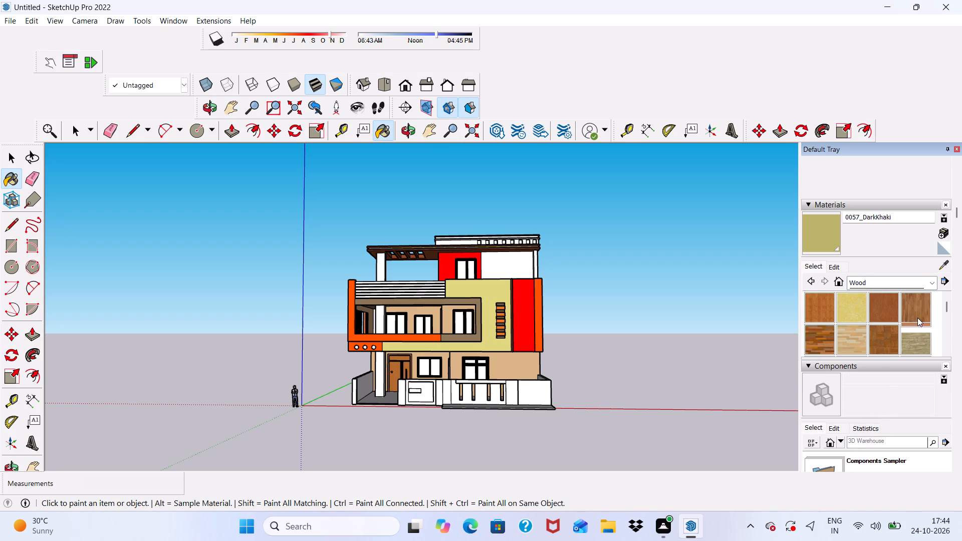
{"action": "left_click", "coordinate": [929, 284]}
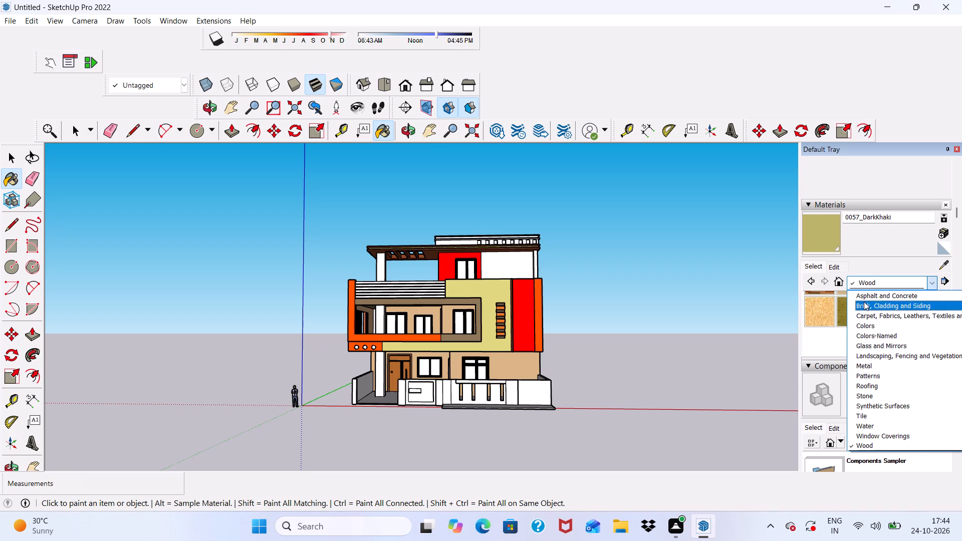
{"action": "left_click", "coordinate": [864, 302]}
{"action": "scroll", "coordinate": [873, 322], "scroll_direction": "down", "scroll_amount": 1}
{"action": "scroll", "coordinate": [873, 321], "scroll_direction": "up", "scroll_amount": 1}
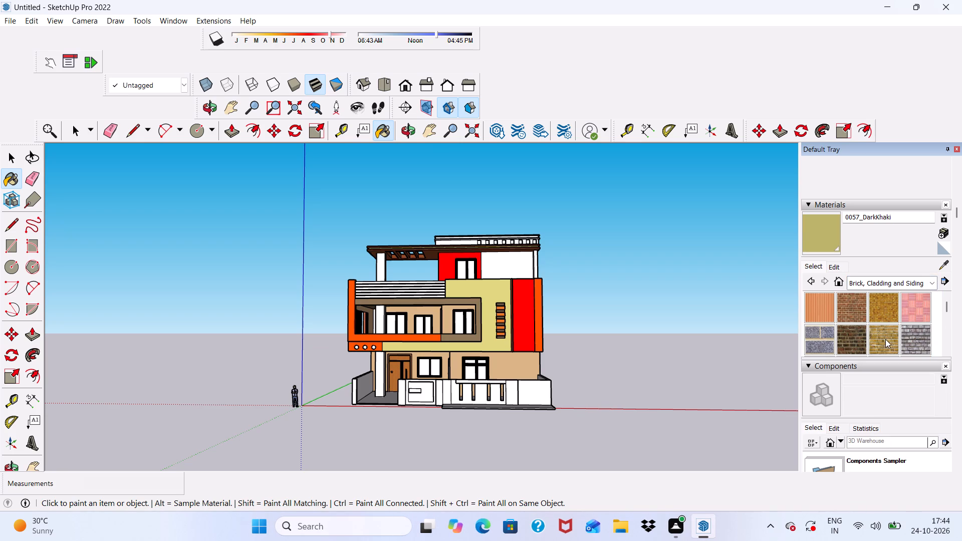
{"action": "left_click", "coordinate": [885, 339]}
{"action": "scroll", "coordinate": [489, 291], "scroll_direction": "up", "scroll_amount": 11}
{"action": "left_click", "coordinate": [500, 242]}
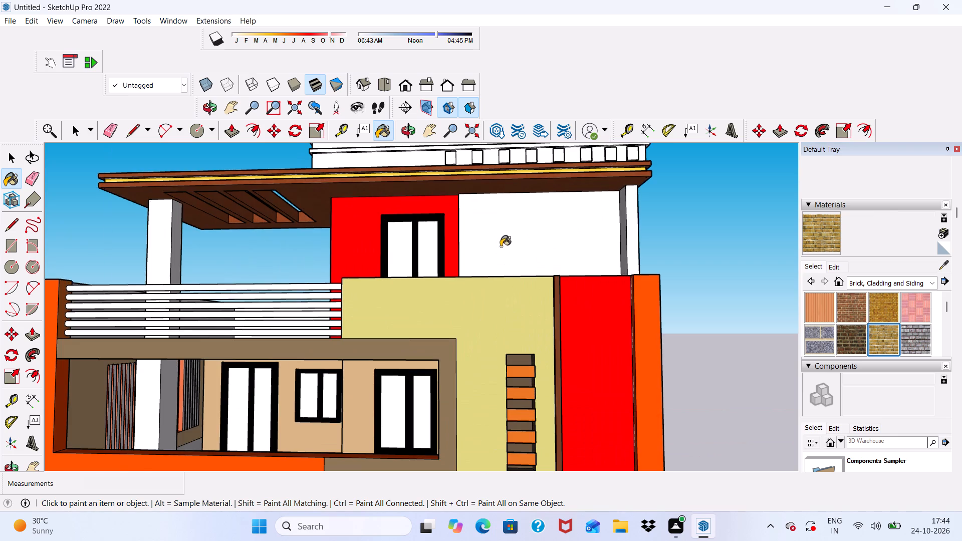
{"action": "scroll", "coordinate": [503, 255], "scroll_direction": "up", "scroll_amount": 4}
{"action": "scroll", "coordinate": [503, 259], "scroll_direction": "up", "scroll_amount": 18}
{"action": "scroll", "coordinate": [503, 261], "scroll_direction": "down", "scroll_amount": 6}
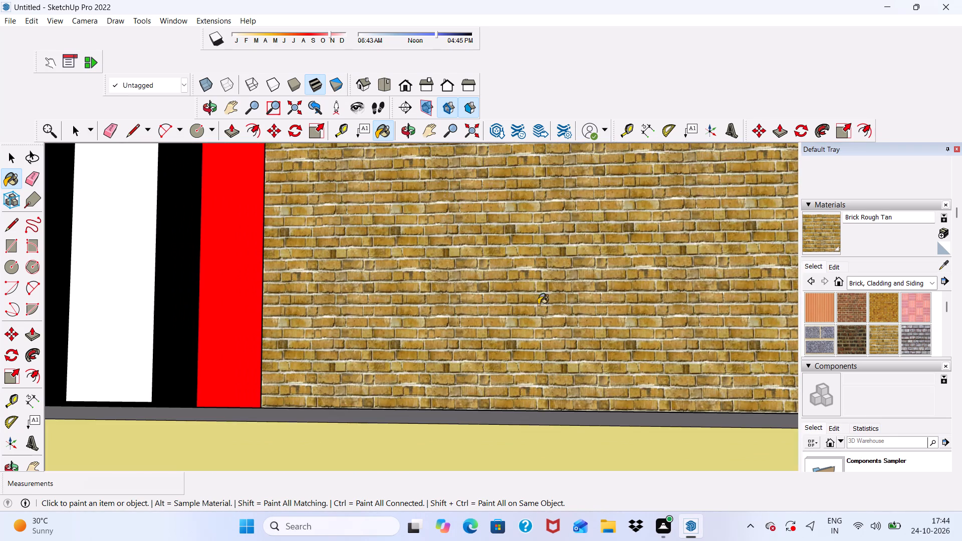
{"action": "scroll", "coordinate": [906, 321], "scroll_direction": "down", "scroll_amount": 3}
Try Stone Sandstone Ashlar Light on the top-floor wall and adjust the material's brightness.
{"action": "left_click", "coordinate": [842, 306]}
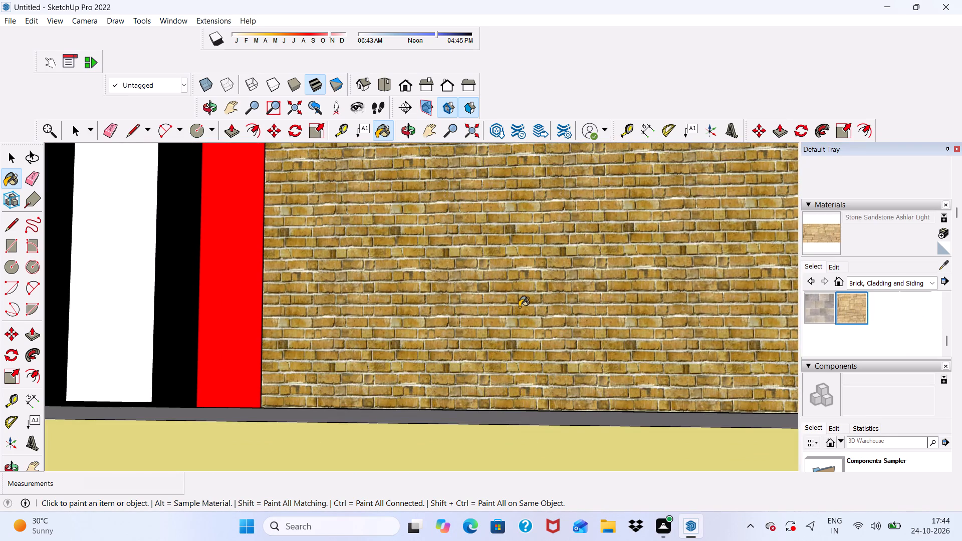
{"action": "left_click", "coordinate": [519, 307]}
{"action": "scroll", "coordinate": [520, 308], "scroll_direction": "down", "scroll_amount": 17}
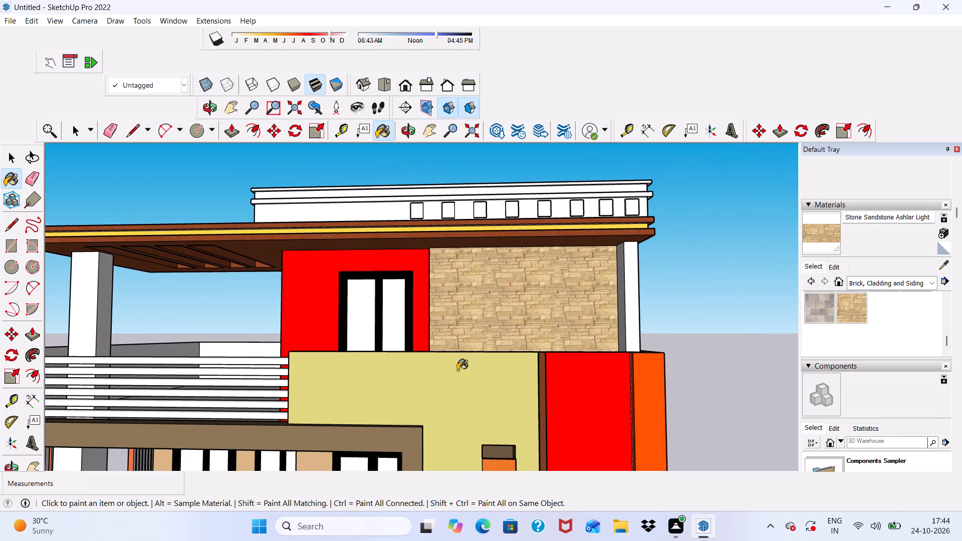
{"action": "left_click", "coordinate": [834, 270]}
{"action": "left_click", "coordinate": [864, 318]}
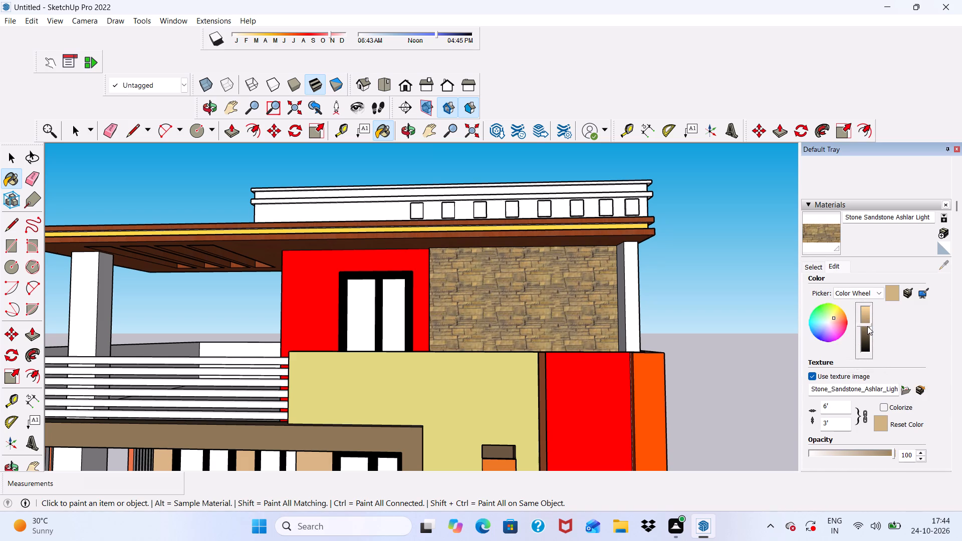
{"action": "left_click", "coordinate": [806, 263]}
Repaint the top-floor wall beside the red window wall with Brick Rough Tan.
{"action": "scroll", "coordinate": [839, 316], "scroll_direction": "up", "scroll_amount": 4}
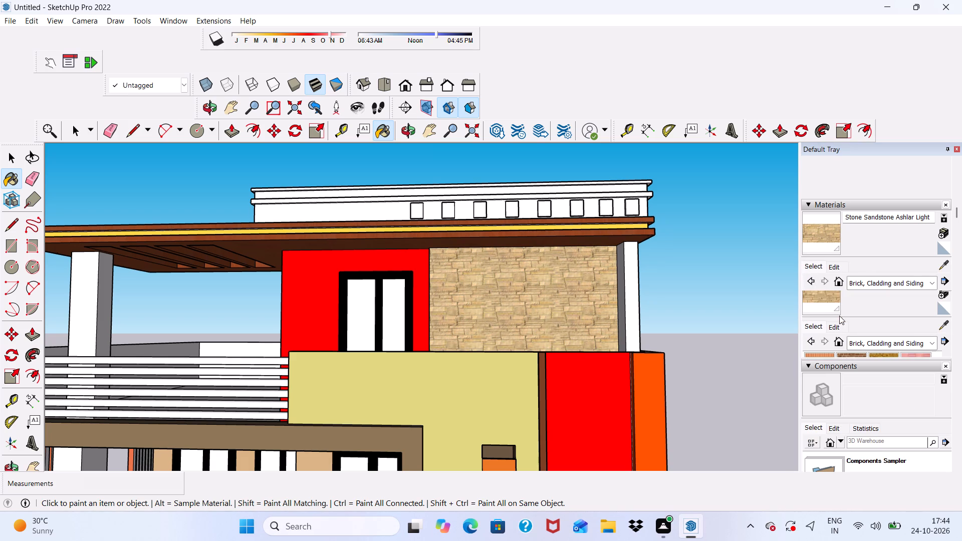
{"action": "left_click", "coordinate": [885, 402]}
{"action": "scroll", "coordinate": [614, 331], "scroll_direction": "up", "scroll_amount": 3}
{"action": "left_click", "coordinate": [533, 329]}
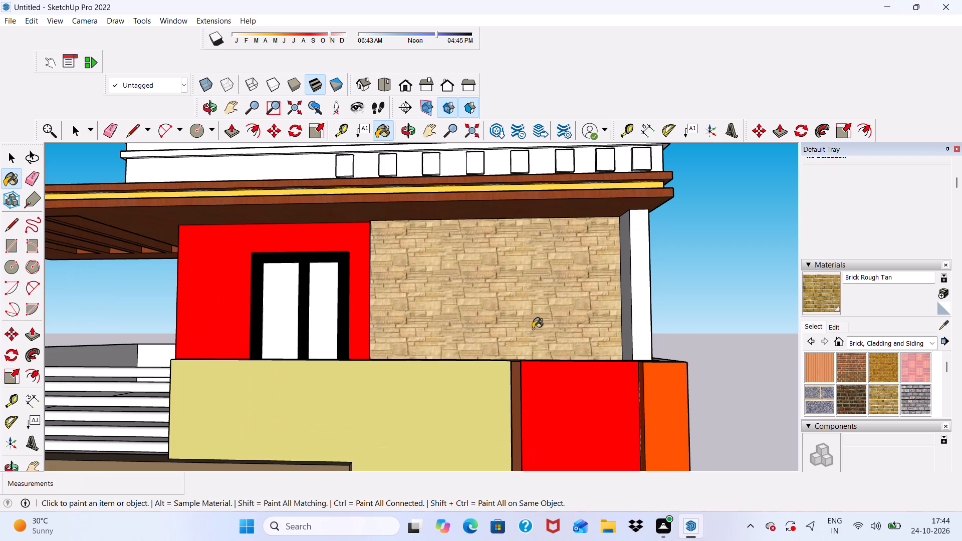
Set the Brick Rough Tan texture width to 5' so the bricks on the top-floor wall are larger.
{"action": "scroll", "coordinate": [842, 409], "scroll_direction": "down", "scroll_amount": 4}
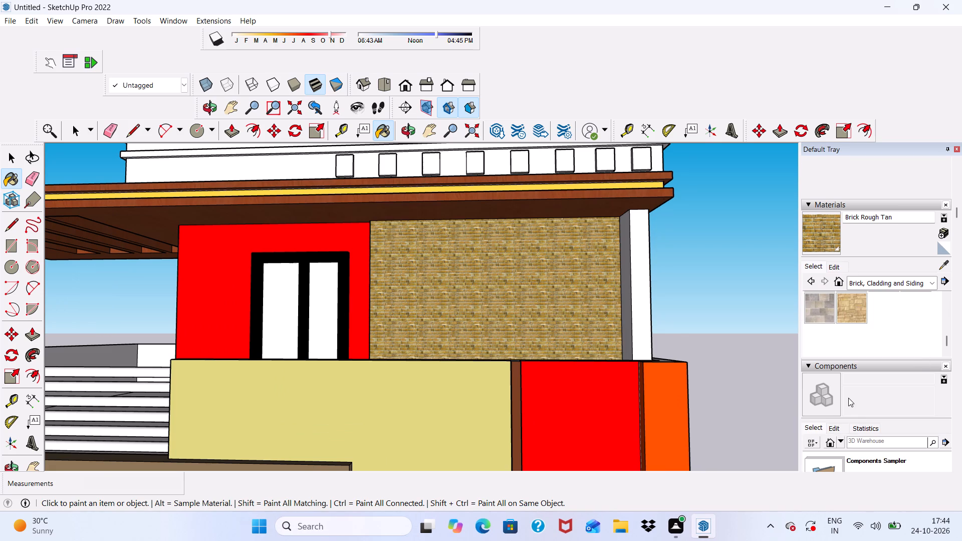
{"action": "scroll", "coordinate": [829, 312], "scroll_direction": "up", "scroll_amount": 1}
{"action": "scroll", "coordinate": [848, 391], "scroll_direction": "down", "scroll_amount": 2}
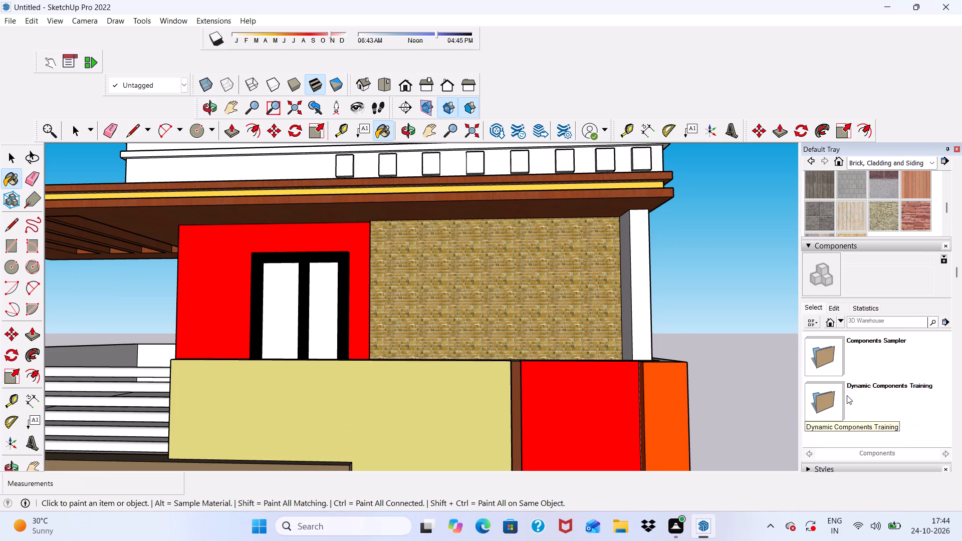
{"action": "scroll", "coordinate": [845, 388], "scroll_direction": "down", "scroll_amount": 1}
{"action": "scroll", "coordinate": [845, 388], "scroll_direction": "up", "scroll_amount": 7}
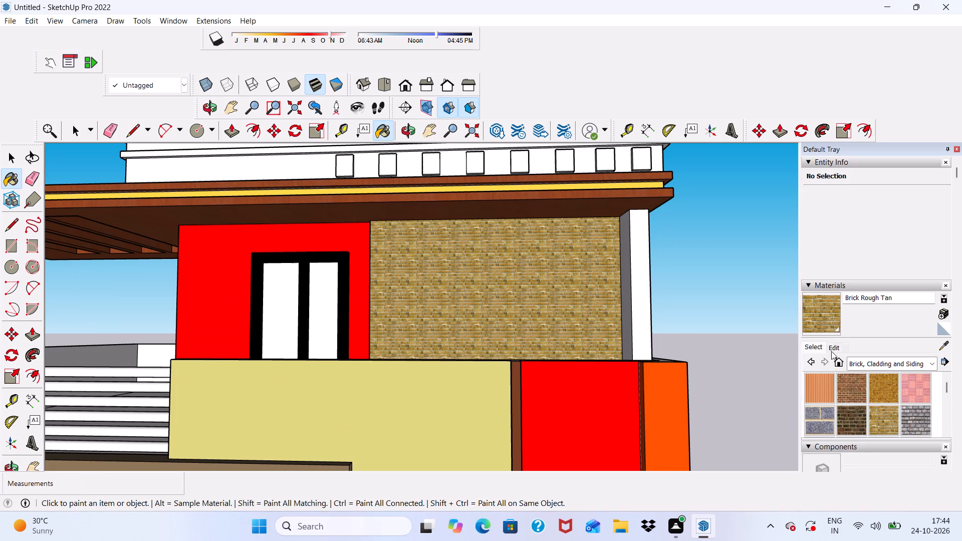
{"action": "left_click", "coordinate": [837, 350]}
{"action": "scroll", "coordinate": [844, 384], "scroll_direction": "down", "scroll_amount": 3}
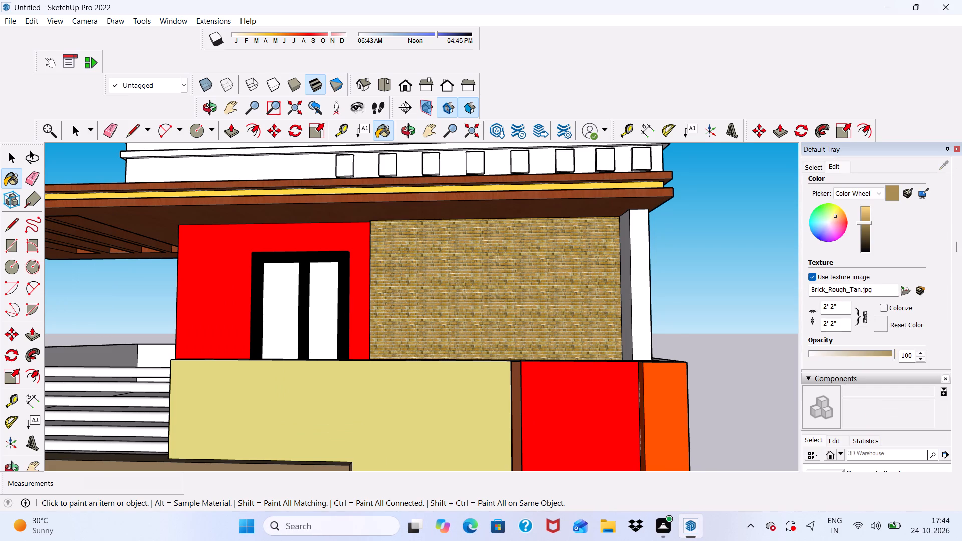
{"action": "left_click", "coordinate": [848, 304]}
{"action": "key", "text": "BackSpace"}
{"action": "key", "text": "BackSpace"}
{"action": "key", "text": "BackSpace"}
{"action": "key", "text": "BackSpace"}
{"action": "key", "text": "BackSpace"}
{"action": "key", "text": "BackSpace"}
{"action": "key", "text": "BackSpace"}
{"action": "key", "text": "BackSpace"}
{"action": "key", "text": "BackSpace"}
{"action": "key", "text": "BackSpace"}
{"action": "key", "text": "BackSpace"}
{"action": "key", "text": "BackSpace"}
{"action": "key", "text": "BackSpace"}
{"action": "key", "text": "BackSpace"}
{"action": "key", "text": "BackSpace"}
{"action": "key", "text": "BackSpace"}
{"action": "key", "text": "BackSpace"}
{"action": "key", "text": "BackSpace"}
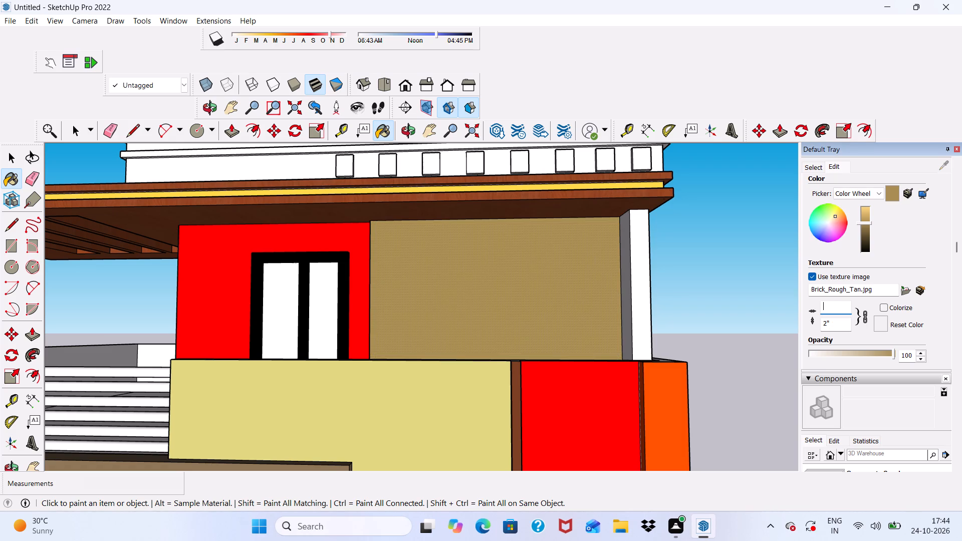
{"action": "key", "text": "5"}
{"action": "key", "text": "apostrophe"}
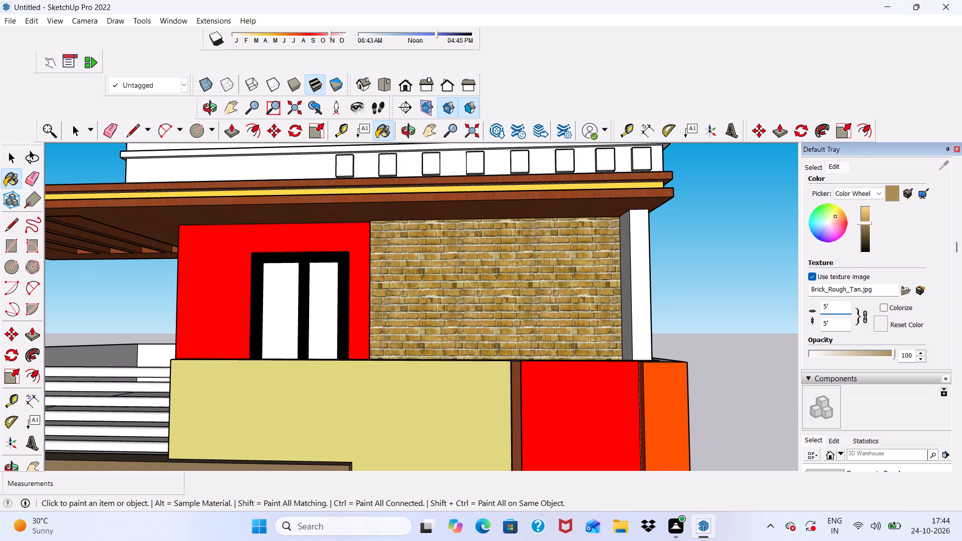
{"action": "scroll", "coordinate": [708, 337], "scroll_direction": "down", "scroll_amount": 6}
{"action": "scroll", "coordinate": [618, 331], "scroll_direction": "up", "scroll_amount": 2}
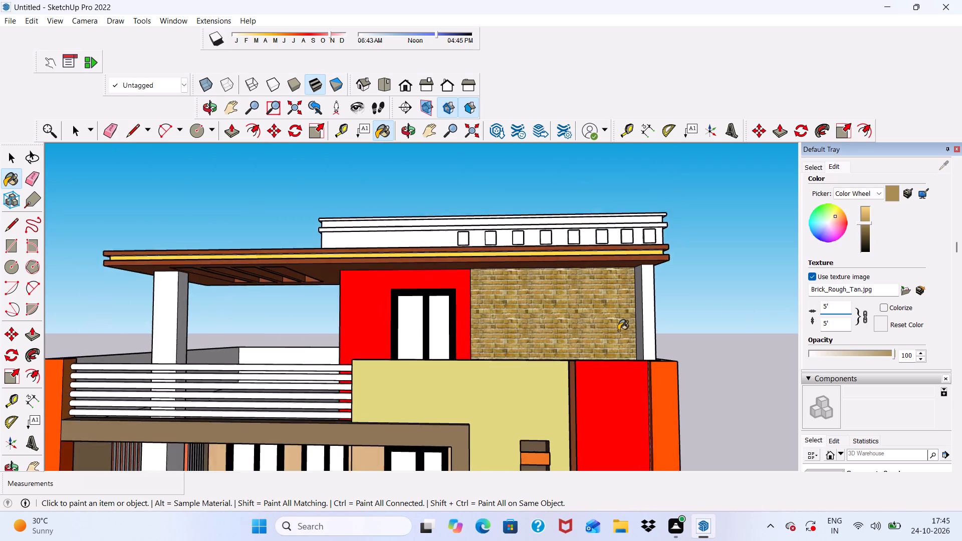
{"action": "scroll", "coordinate": [618, 331], "scroll_direction": "up", "scroll_amount": 2}
Fine-tune the brightness of the Brick Rough Tan material on the top-floor wall.
{"action": "left_click", "coordinate": [864, 221]}
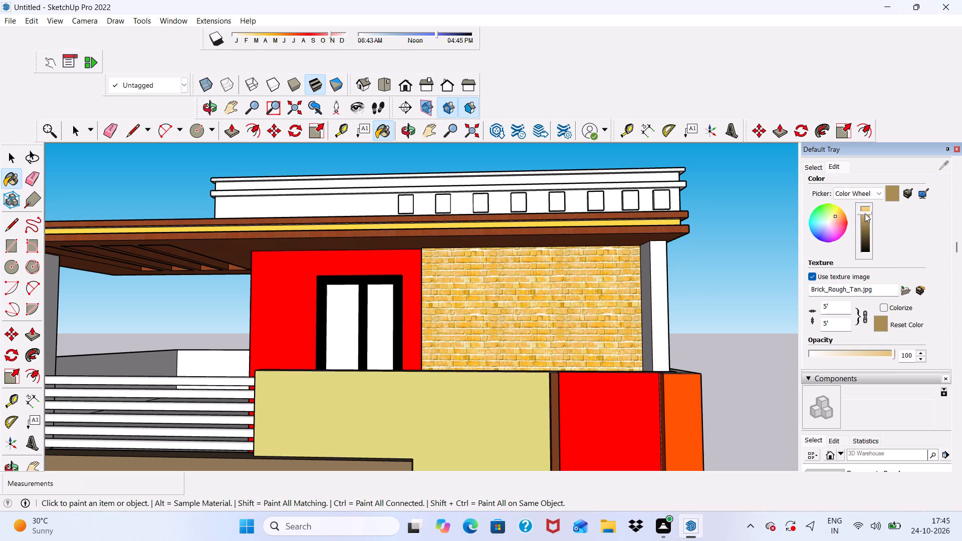
{"action": "scroll", "coordinate": [485, 330], "scroll_direction": "up", "scroll_amount": 5}
{"action": "scroll", "coordinate": [555, 280], "scroll_direction": "down", "scroll_amount": 2}
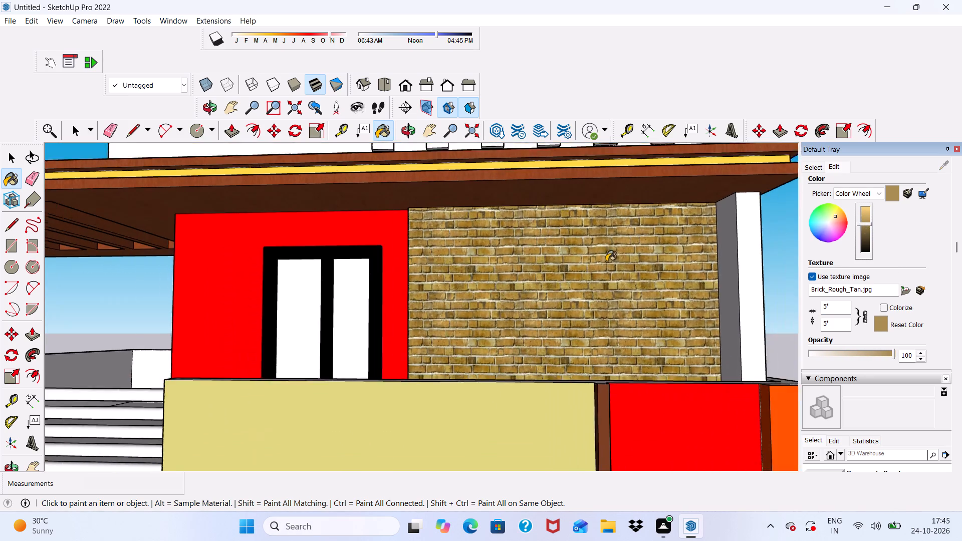
{"action": "scroll", "coordinate": [577, 266], "scroll_direction": "down", "scroll_amount": 6}
{"action": "scroll", "coordinate": [568, 292], "scroll_direction": "up", "scroll_amount": 1}
Paint the narrow side edge of the brick wall, next to the red window wall, with Brick Rough Tan.
{"action": "middle_click_drag", "start_coordinate": [571, 293], "coordinate": [670, 372]}
{"action": "scroll", "coordinate": [476, 332], "scroll_direction": "up", "scroll_amount": 9}
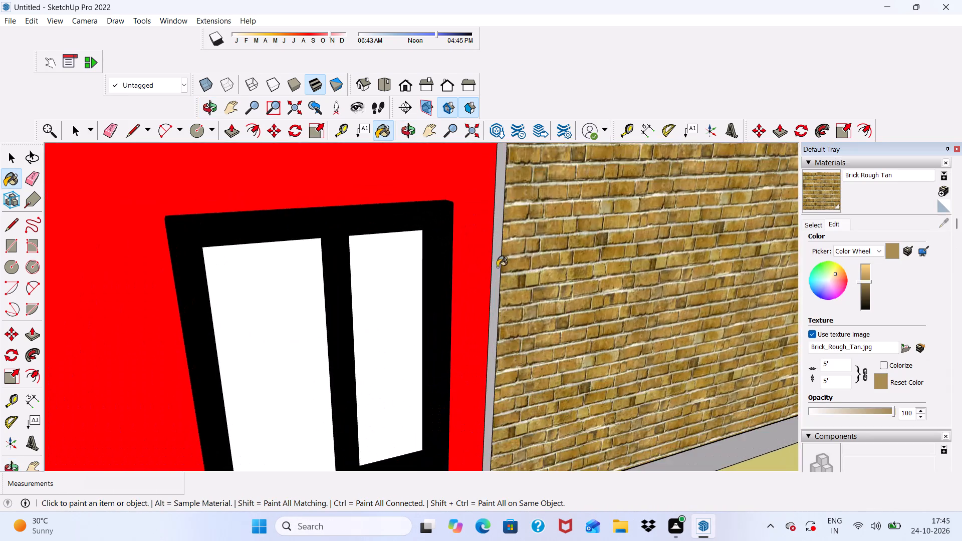
{"action": "scroll", "coordinate": [497, 267], "scroll_direction": "up", "scroll_amount": 16}
{"action": "left_click", "coordinate": [447, 285]}
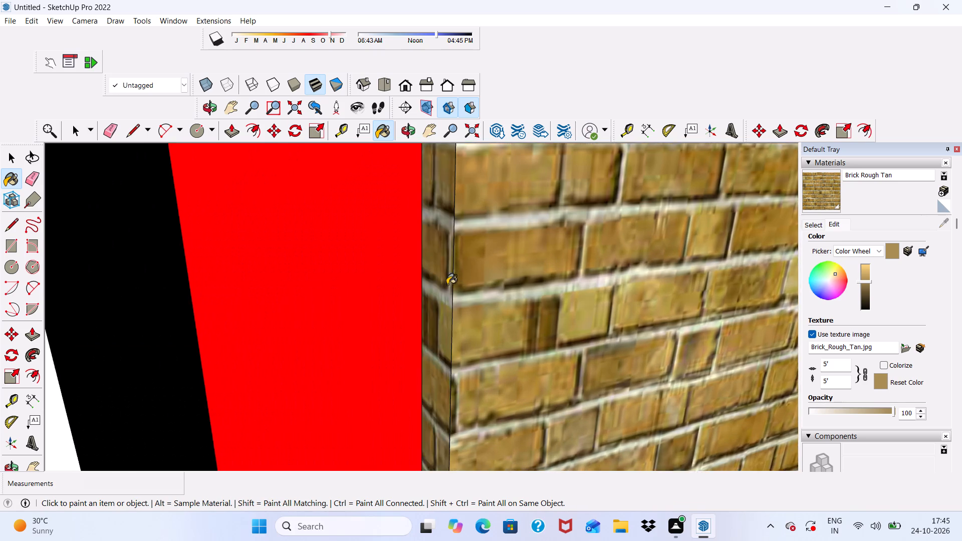
Examine the top-floor brick wall within the whole facade from the front and from a raised angle.
{"action": "scroll", "coordinate": [433, 287], "scroll_direction": "down", "scroll_amount": 20}
{"action": "scroll", "coordinate": [433, 287], "scroll_direction": "down", "scroll_amount": 9}
{"action": "middle_click_drag", "start_coordinate": [422, 377], "coordinate": [376, 333]}
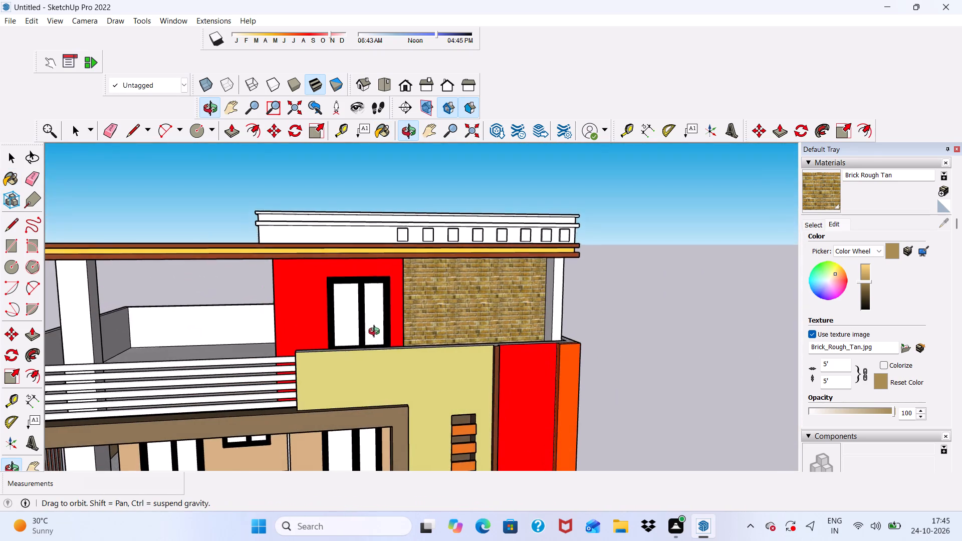
{"action": "middle_click_drag", "start_coordinate": [376, 333], "coordinate": [377, 332]}
{"action": "scroll", "coordinate": [379, 332], "scroll_direction": "up", "scroll_amount": 1}
{"action": "scroll", "coordinate": [379, 328], "scroll_direction": "down", "scroll_amount": 11}
{"action": "middle_click", "coordinate": [383, 347]}
{"action": "scroll", "coordinate": [383, 347], "scroll_direction": "up", "scroll_amount": 2}
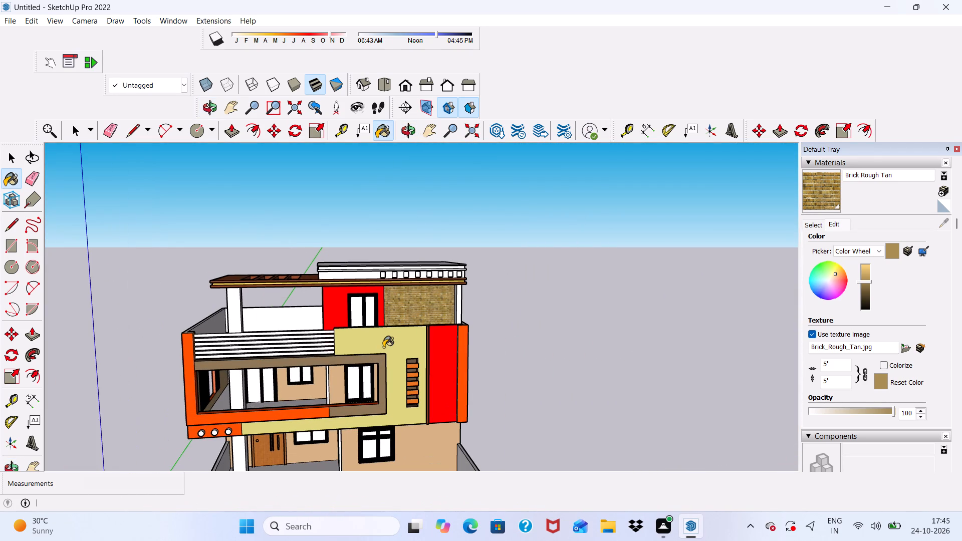
{"action": "scroll", "coordinate": [391, 327], "scroll_direction": "down", "scroll_amount": 5}
{"action": "scroll", "coordinate": [400, 416], "scroll_direction": "up", "scroll_amount": 9}
{"action": "scroll", "coordinate": [409, 381], "scroll_direction": "down", "scroll_amount": 3}
{"action": "middle_click_drag", "start_coordinate": [423, 413], "coordinate": [340, 426]}
{"action": "scroll", "coordinate": [340, 426], "scroll_direction": "up", "scroll_amount": 4}
{"action": "scroll", "coordinate": [379, 348], "scroll_direction": "down", "scroll_amount": 5}
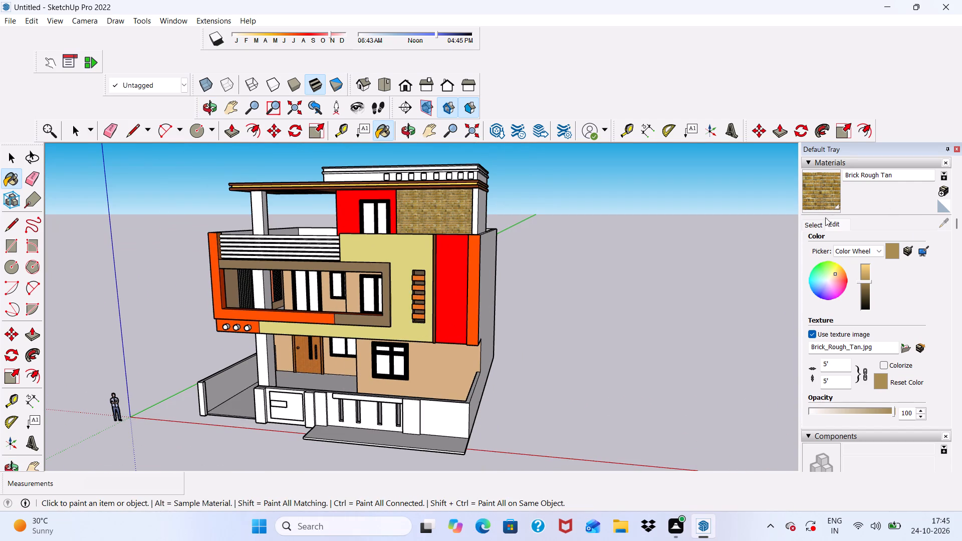
Paint the end panel of the front boundary wall, beyond the slotted section, with Stone Coursed Rough.
{"action": "left_click", "coordinate": [809, 228]}
{"action": "scroll", "coordinate": [884, 291], "scroll_direction": "down", "scroll_amount": 2}
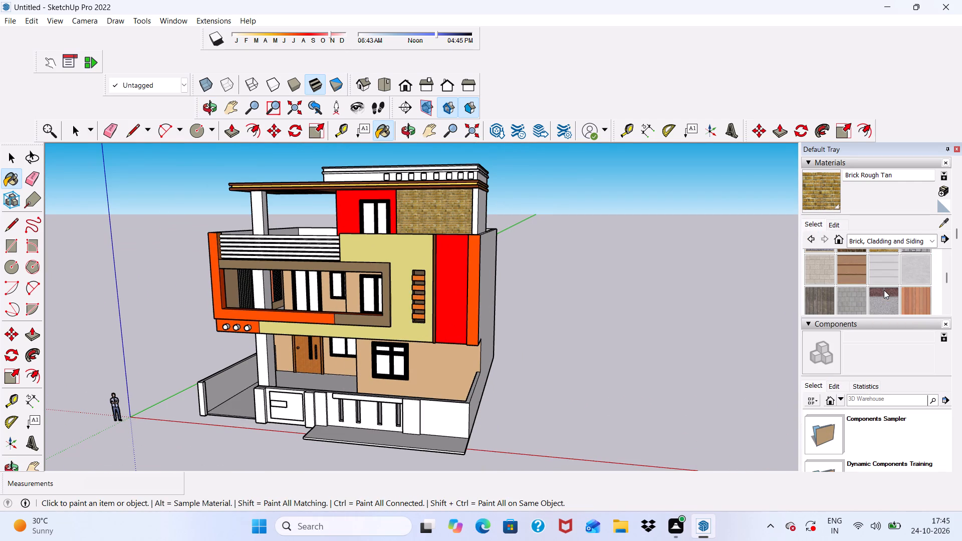
{"action": "scroll", "coordinate": [883, 290], "scroll_direction": "down", "scroll_amount": 1}
{"action": "scroll", "coordinate": [849, 273], "scroll_direction": "up", "scroll_amount": 1}
{"action": "scroll", "coordinate": [849, 273], "scroll_direction": "down", "scroll_amount": 1}
{"action": "scroll", "coordinate": [857, 269], "scroll_direction": "up", "scroll_amount": 2}
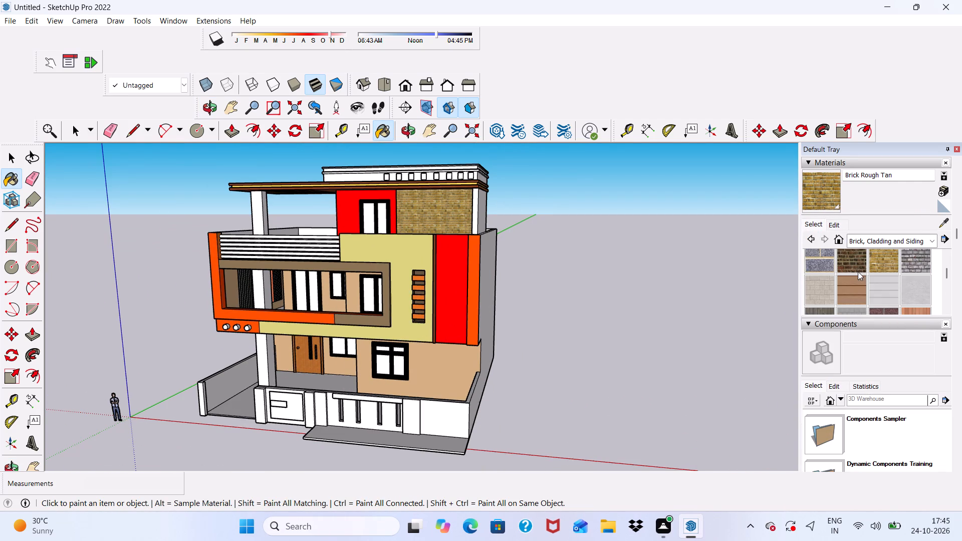
{"action": "scroll", "coordinate": [883, 306], "scroll_direction": "down", "scroll_amount": 1}
{"action": "left_click", "coordinate": [882, 295]}
{"action": "scroll", "coordinate": [593, 391], "scroll_direction": "up", "scroll_amount": 5}
{"action": "scroll", "coordinate": [621, 307], "scroll_direction": "down", "scroll_amount": 4}
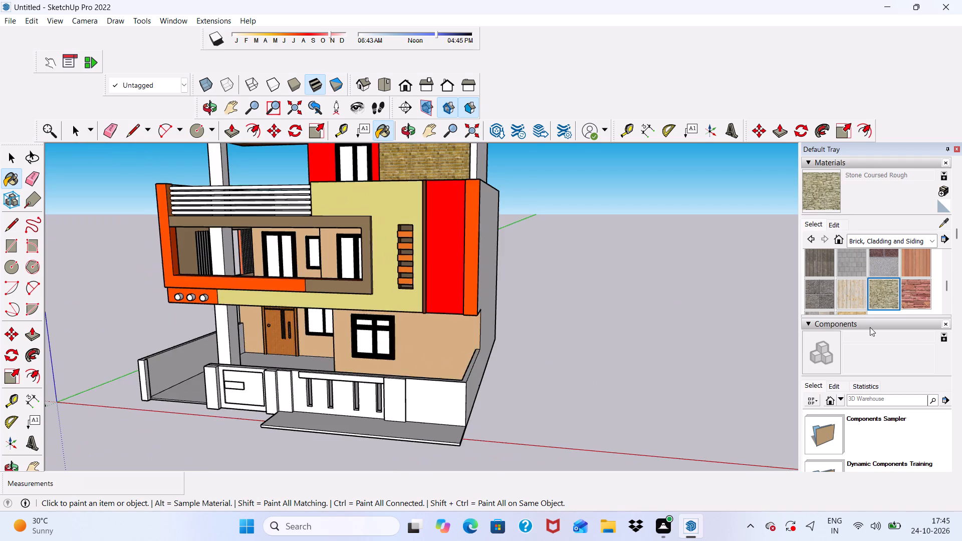
{"action": "scroll", "coordinate": [870, 327], "scroll_direction": "down", "scroll_amount": 1}
{"action": "scroll", "coordinate": [663, 424], "scroll_direction": "up", "scroll_amount": 11}
{"action": "left_click", "coordinate": [180, 375]}
Examine the stone-clad boundary wall panel and its adjoining edges up close, from low angles and from the front.
{"action": "scroll", "coordinate": [227, 361], "scroll_direction": "down", "scroll_amount": 4}
{"action": "middle_click_drag", "start_coordinate": [245, 364], "coordinate": [376, 321]}
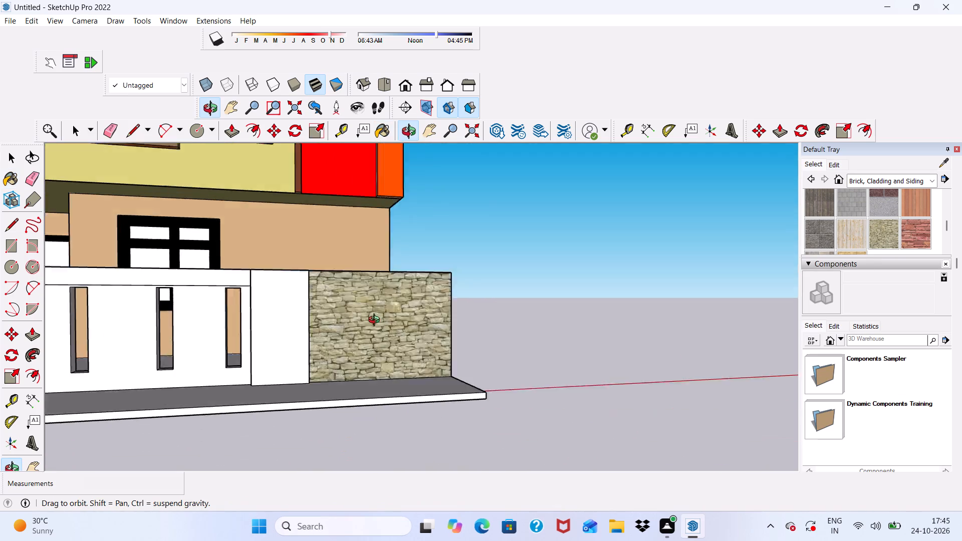
{"action": "middle_click_drag", "start_coordinate": [376, 321], "coordinate": [400, 319]}
{"action": "scroll", "coordinate": [377, 333], "scroll_direction": "up", "scroll_amount": 4}
{"action": "scroll", "coordinate": [400, 327], "scroll_direction": "down", "scroll_amount": 1}
{"action": "middle_click_drag", "start_coordinate": [429, 333], "coordinate": [429, 333]}
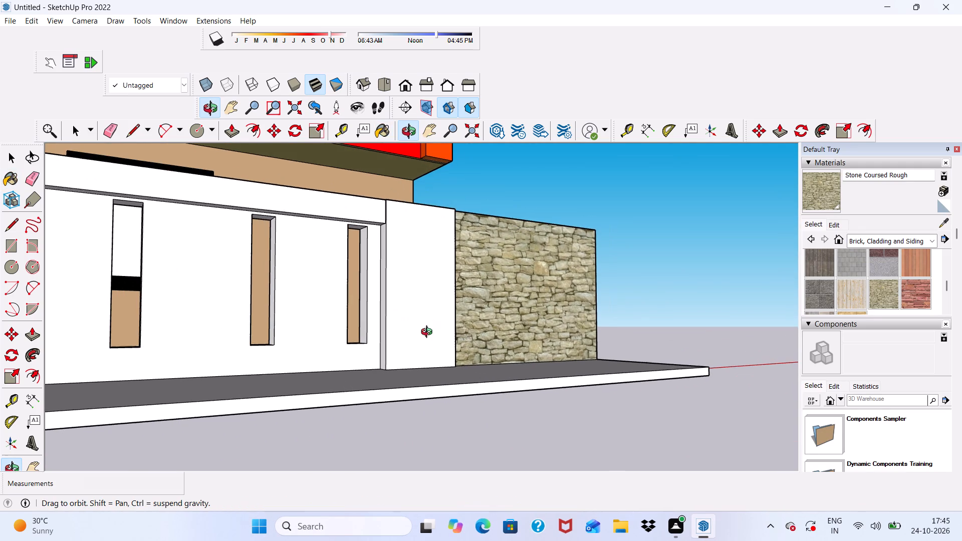
{"action": "middle_click_drag", "start_coordinate": [429, 333], "coordinate": [271, 370]}
{"action": "scroll", "coordinate": [299, 373], "scroll_direction": "up", "scroll_amount": 11}
{"action": "middle_click_drag", "start_coordinate": [400, 330], "coordinate": [400, 333]}
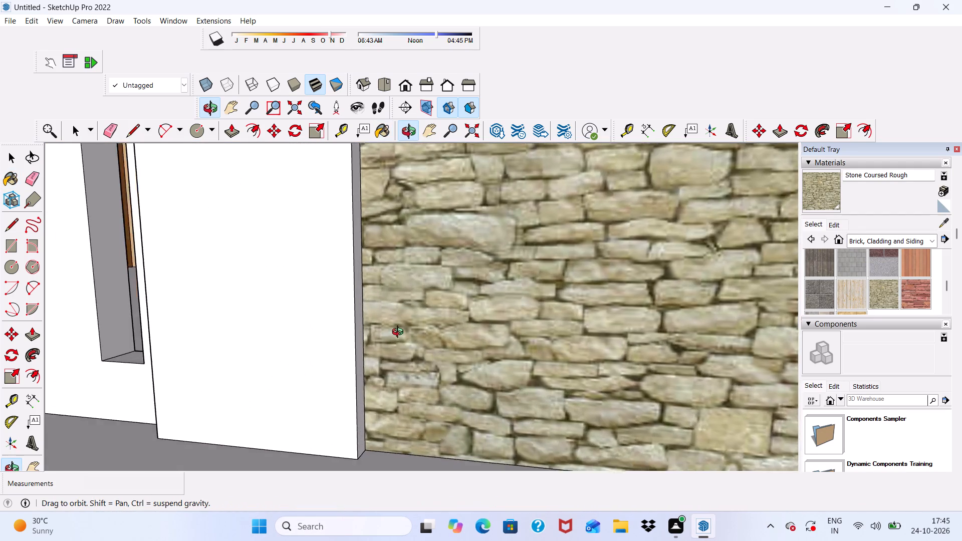
{"action": "middle_click_drag", "start_coordinate": [400, 333], "coordinate": [354, 351]}
{"action": "scroll", "coordinate": [355, 347], "scroll_direction": "down", "scroll_amount": 15}
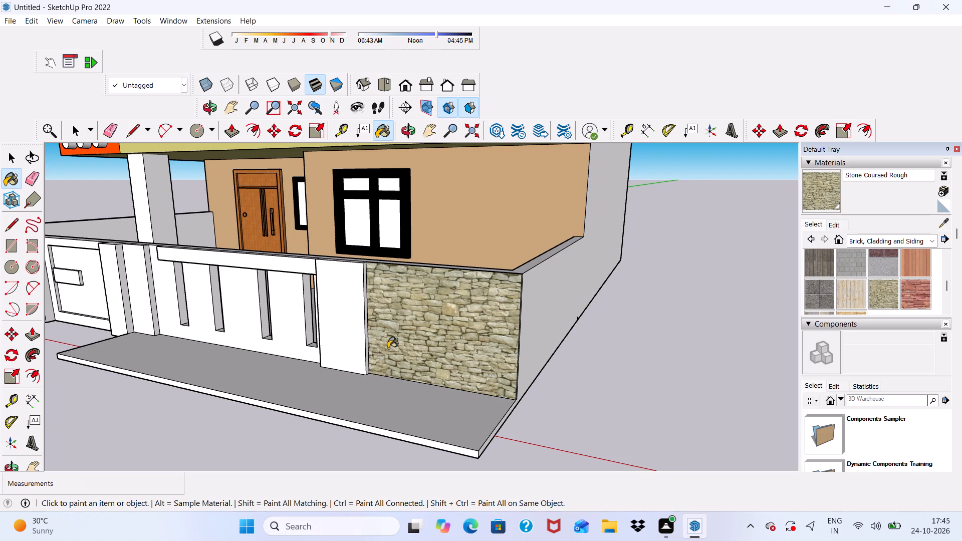
{"action": "scroll", "coordinate": [391, 269], "scroll_direction": "down", "scroll_amount": 9}
{"action": "middle_click_drag", "start_coordinate": [416, 345], "coordinate": [525, 335]}
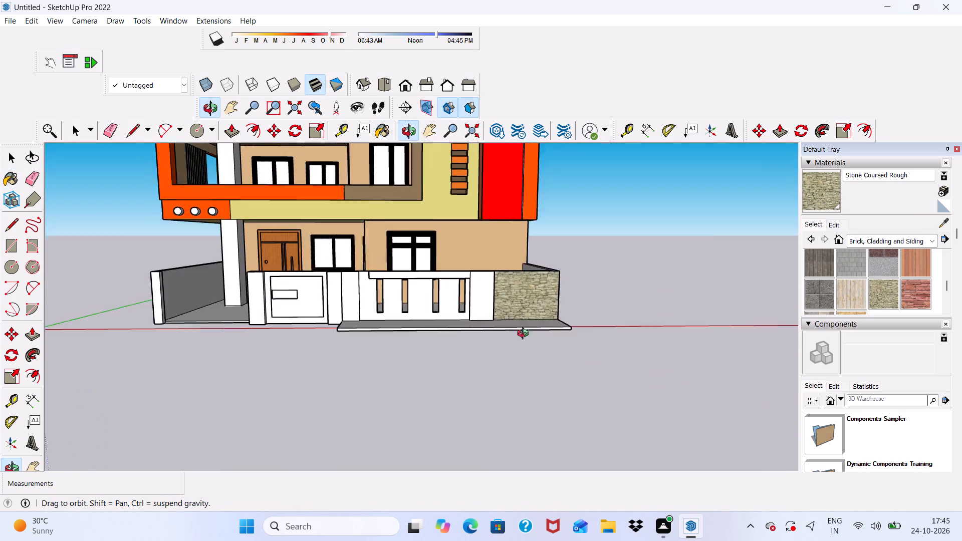
{"action": "middle_click_drag", "start_coordinate": [525, 335], "coordinate": [536, 355]}
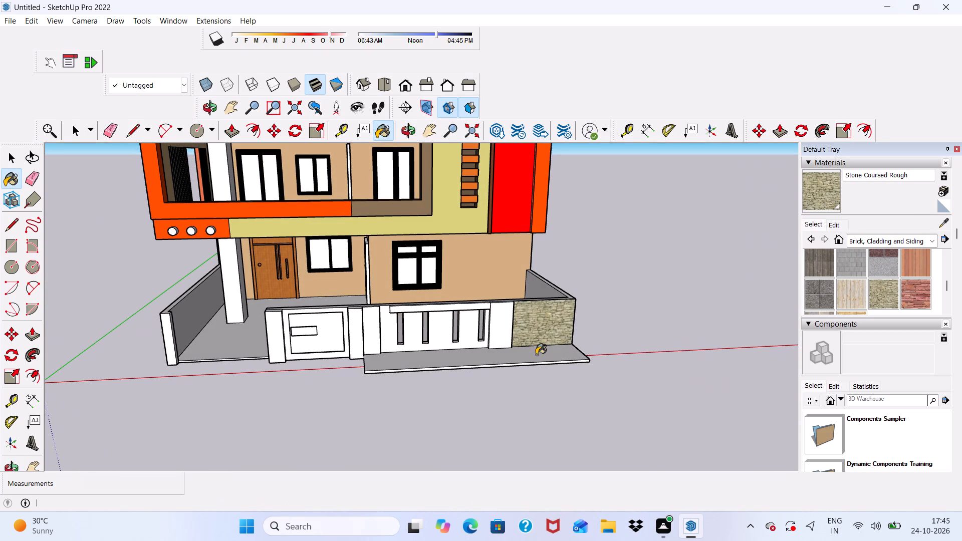
Paint the ground-floor front wall around the large window with Stone Coursed Rough.
{"action": "left_click", "coordinate": [490, 266]}
{"action": "scroll", "coordinate": [492, 269], "scroll_direction": "down", "scroll_amount": 2}
{"action": "middle_click_drag", "start_coordinate": [494, 275], "coordinate": [509, 311]}
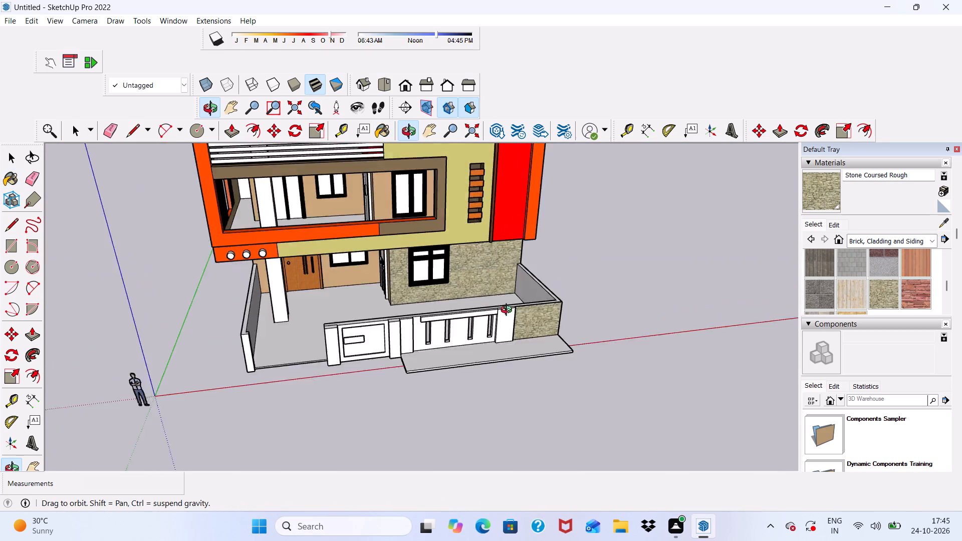
Undo the stone paint on the ground-floor front wall around the large window.
{"action": "scroll", "coordinate": [509, 311], "scroll_direction": "up", "scroll_amount": 17}
{"action": "middle_click_drag", "start_coordinate": [509, 311], "coordinate": [506, 311]}
{"action": "middle_click_drag", "start_coordinate": [479, 274], "coordinate": [479, 209]}
{"action": "scroll", "coordinate": [482, 220], "scroll_direction": "down", "scroll_amount": 10}
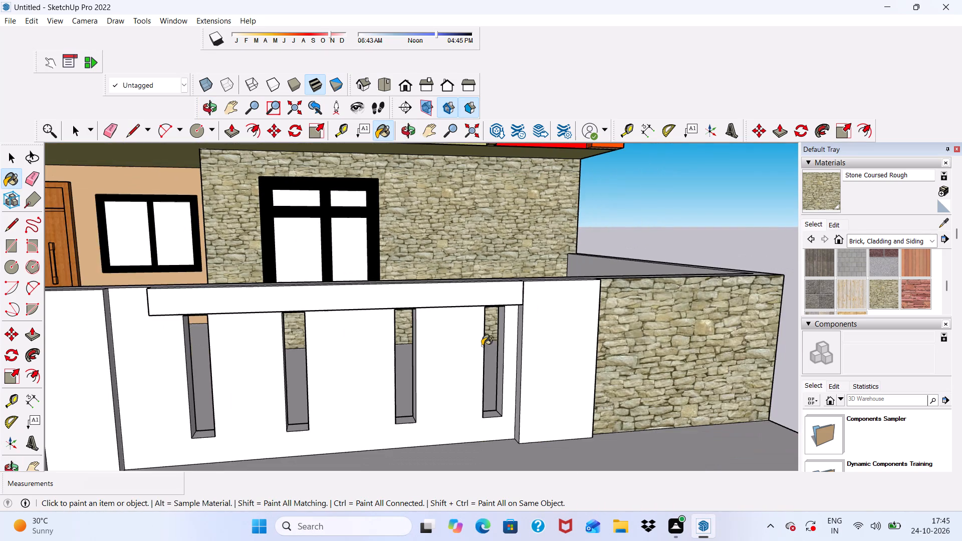
{"action": "scroll", "coordinate": [482, 346], "scroll_direction": "down", "scroll_amount": 1}
{"action": "middle_click_drag", "start_coordinate": [491, 355], "coordinate": [459, 344]}
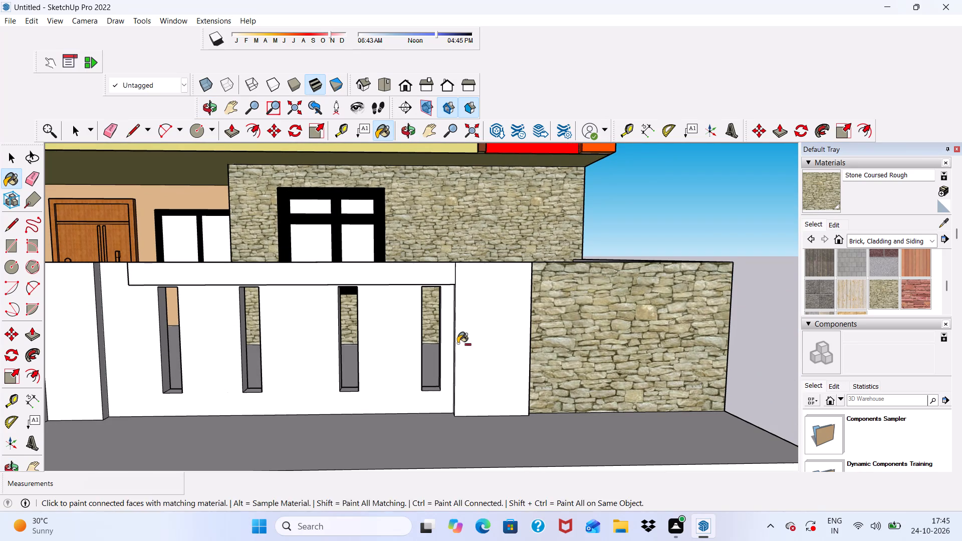
{"action": "key", "text": "ctrl+z"}
{"action": "key", "text": "space"}
{"action": "scroll", "coordinate": [394, 200], "scroll_direction": "down", "scroll_amount": 5}
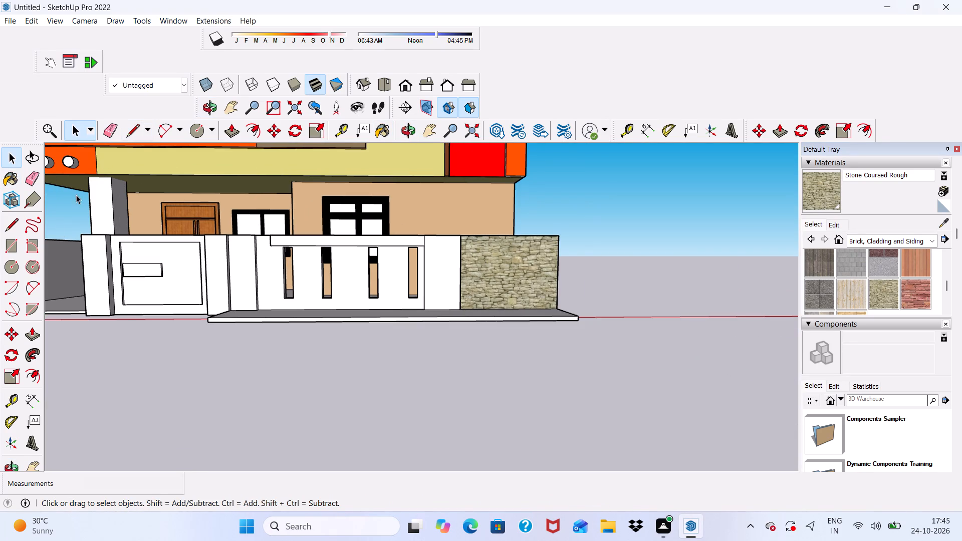
Draw a rectangle about 16' by 14' 6" on the ground-floor front wall, from its base beside the large window to its upper outer corner.
{"action": "left_click", "coordinate": [8, 252]}
{"action": "scroll", "coordinate": [52, 254], "scroll_direction": "down", "scroll_amount": 3}
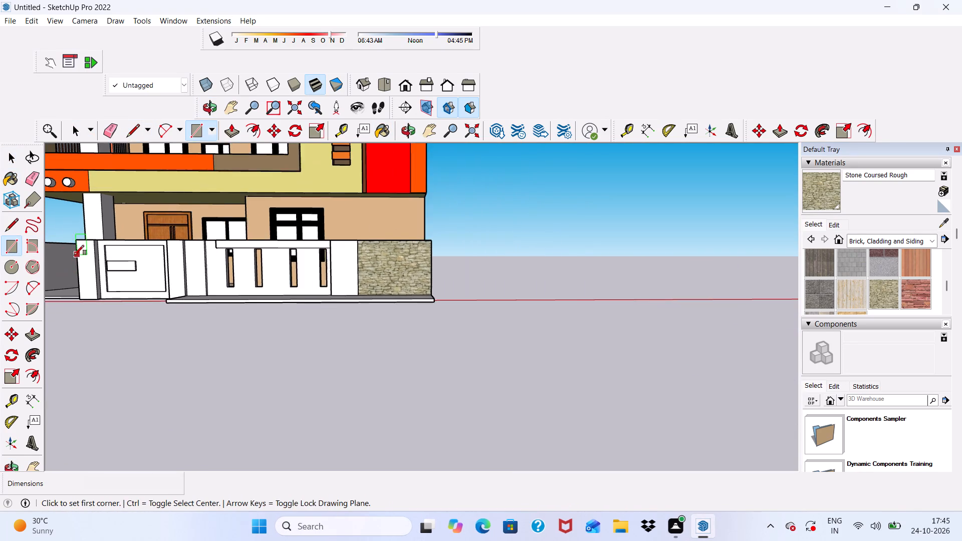
{"action": "middle_click_drag", "start_coordinate": [75, 256], "coordinate": [78, 303]}
{"action": "scroll", "coordinate": [90, 291], "scroll_direction": "up", "scroll_amount": 2}
{"action": "scroll", "coordinate": [102, 283], "scroll_direction": "down", "scroll_amount": 5}
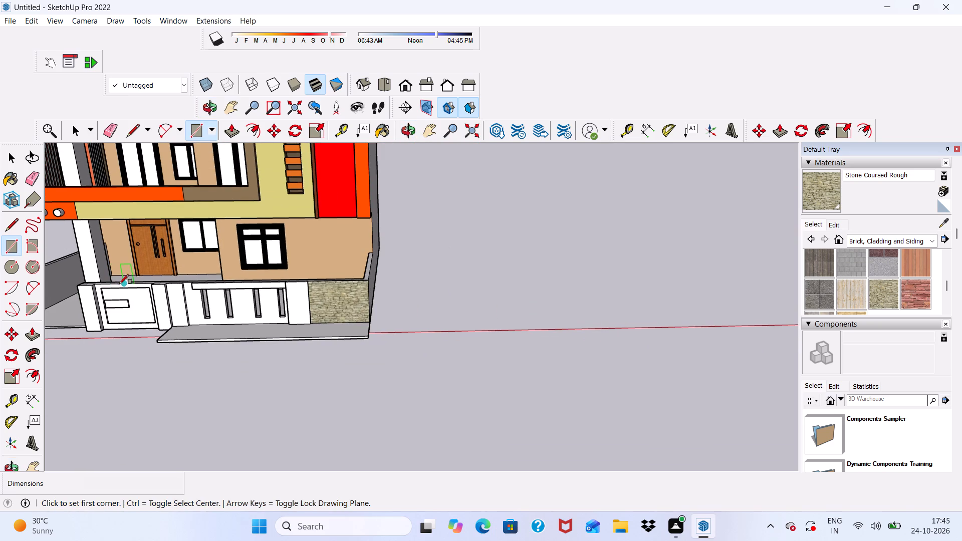
{"action": "middle_click_drag", "start_coordinate": [120, 283], "coordinate": [155, 251]}
{"action": "scroll", "coordinate": [121, 280], "scroll_direction": "up", "scroll_amount": 1}
{"action": "scroll", "coordinate": [358, 220], "scroll_direction": "up", "scroll_amount": 10}
{"action": "middle_click_drag", "start_coordinate": [259, 296], "coordinate": [259, 343]}
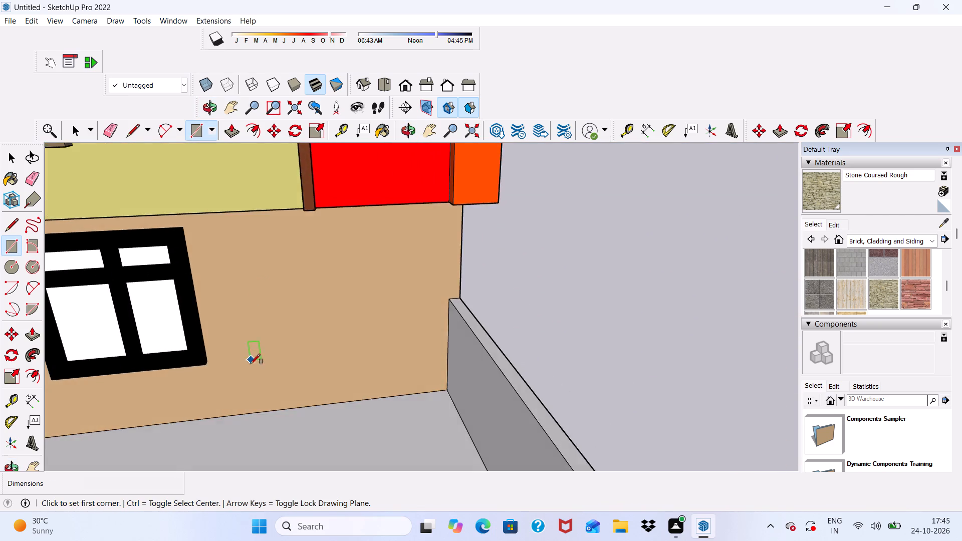
{"action": "scroll", "coordinate": [256, 370], "scroll_direction": "up", "scroll_amount": 4}
{"action": "left_click", "coordinate": [204, 438]}
{"action": "scroll", "coordinate": [198, 346], "scroll_direction": "down", "scroll_amount": 3}
{"action": "scroll", "coordinate": [265, 326], "scroll_direction": "down", "scroll_amount": 3}
{"action": "scroll", "coordinate": [366, 297], "scroll_direction": "down", "scroll_amount": 2}
{"action": "middle_click_drag", "start_coordinate": [371, 295], "coordinate": [371, 230]}
{"action": "scroll", "coordinate": [373, 231], "scroll_direction": "up", "scroll_amount": 5}
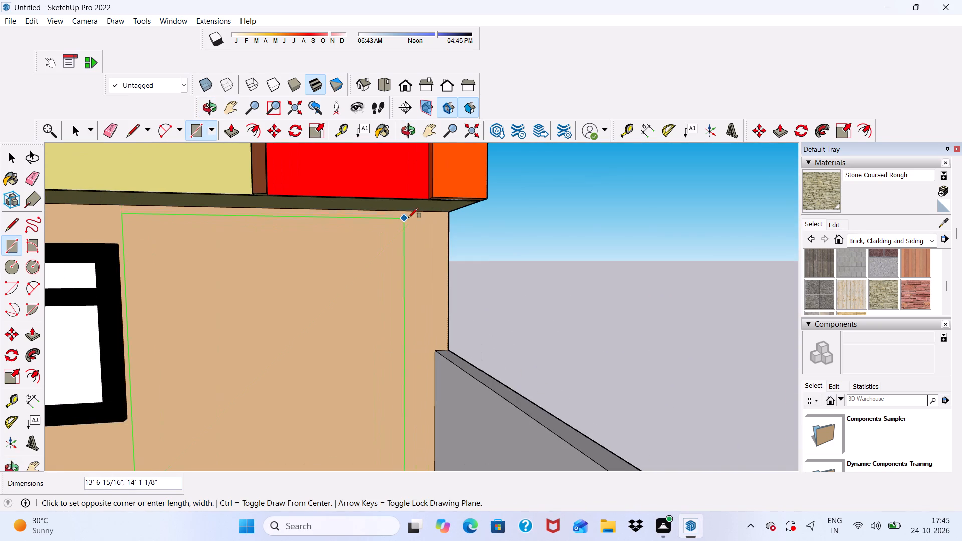
{"action": "left_click", "coordinate": [446, 216]}
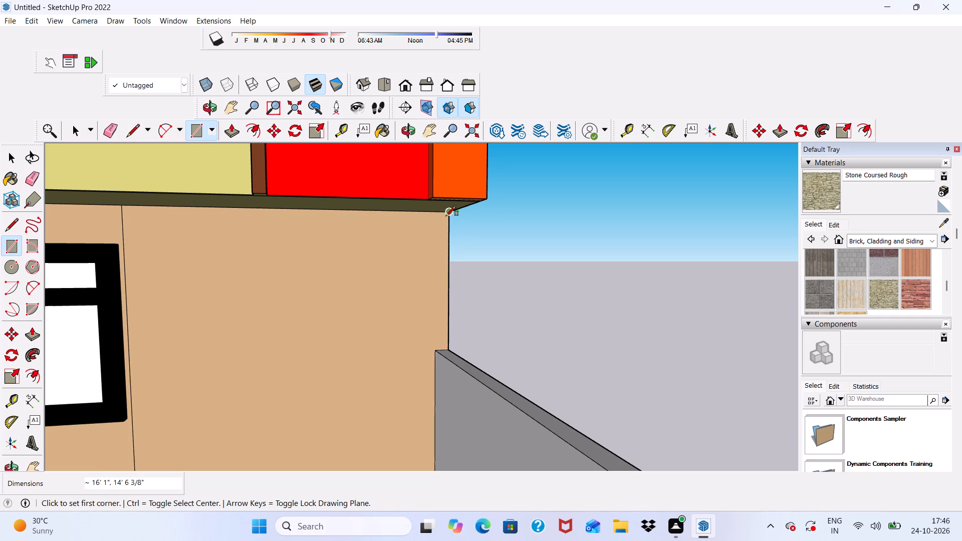
Push/Pull the new rectangular wall panel beside the large window outward by 6".
{"action": "scroll", "coordinate": [288, 255], "scroll_direction": "down", "scroll_amount": 4}
{"action": "key", "text": "space"}
{"action": "left_click", "coordinate": [330, 284]}
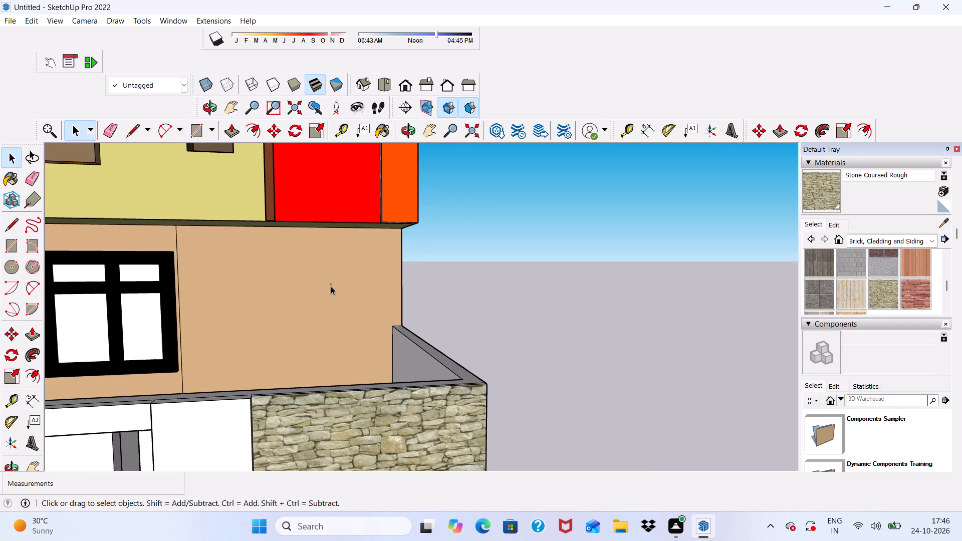
{"action": "left_click", "coordinate": [236, 131]}
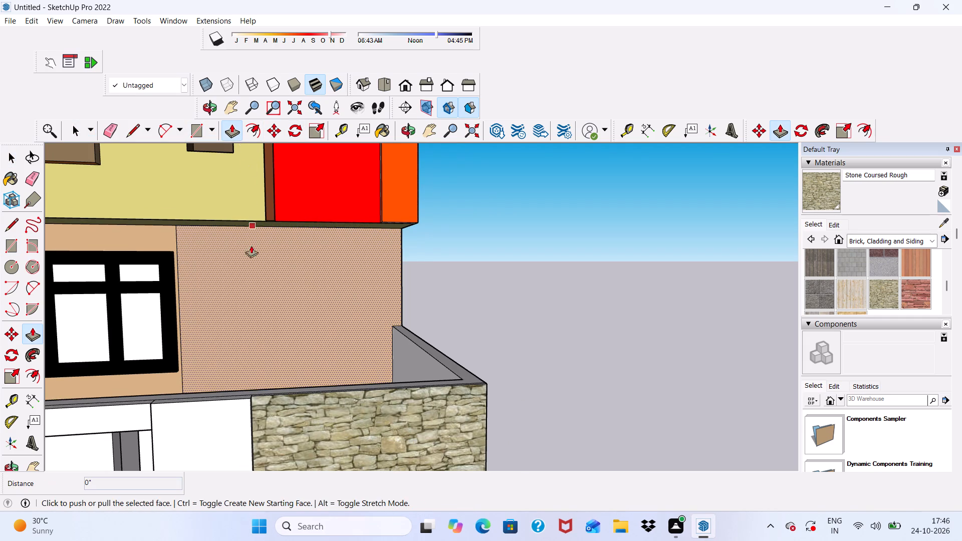
{"action": "left_click", "coordinate": [243, 269]}
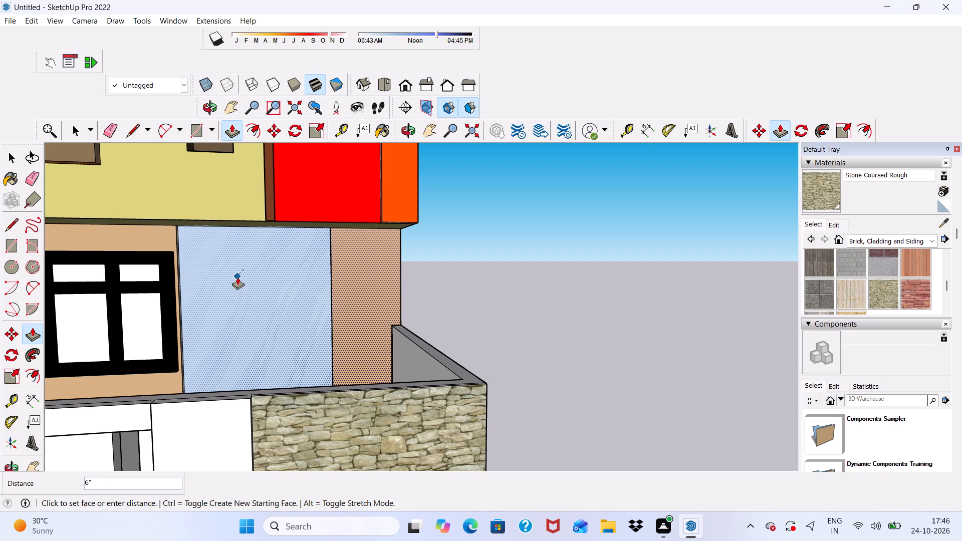
{"action": "scroll", "coordinate": [238, 278], "scroll_direction": "down", "scroll_amount": 3}
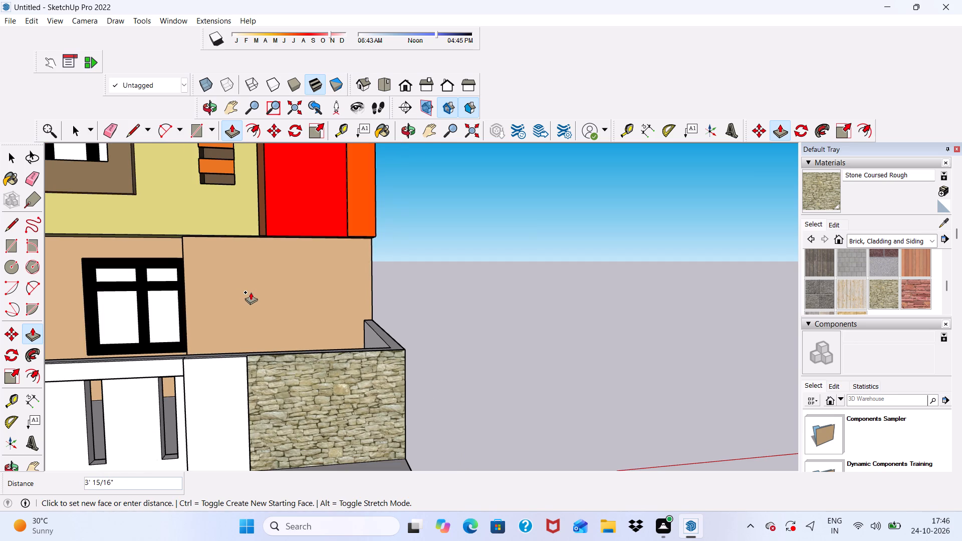
{"action": "key", "text": "6"}
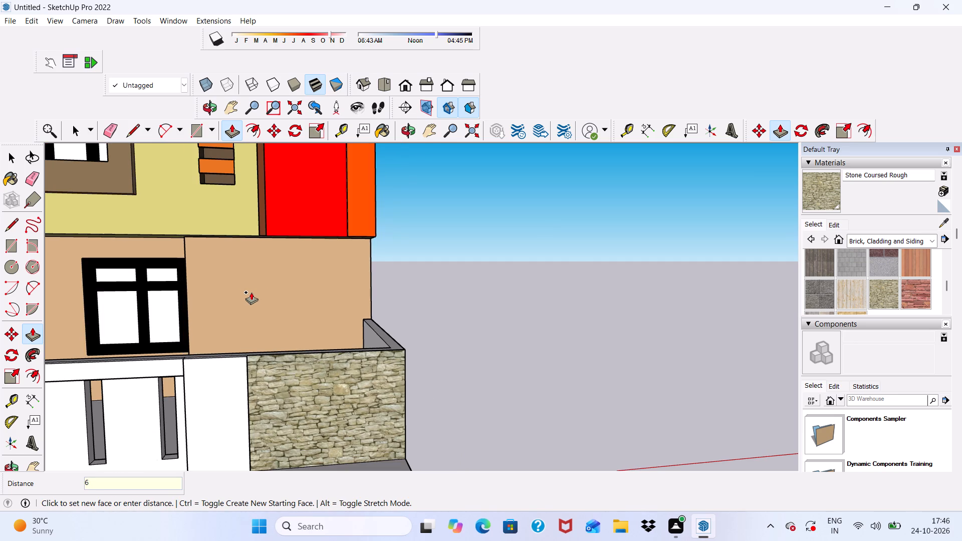
{"action": "key", "text": "shift+quotedbl"}
{"action": "key", "text": "Return"}
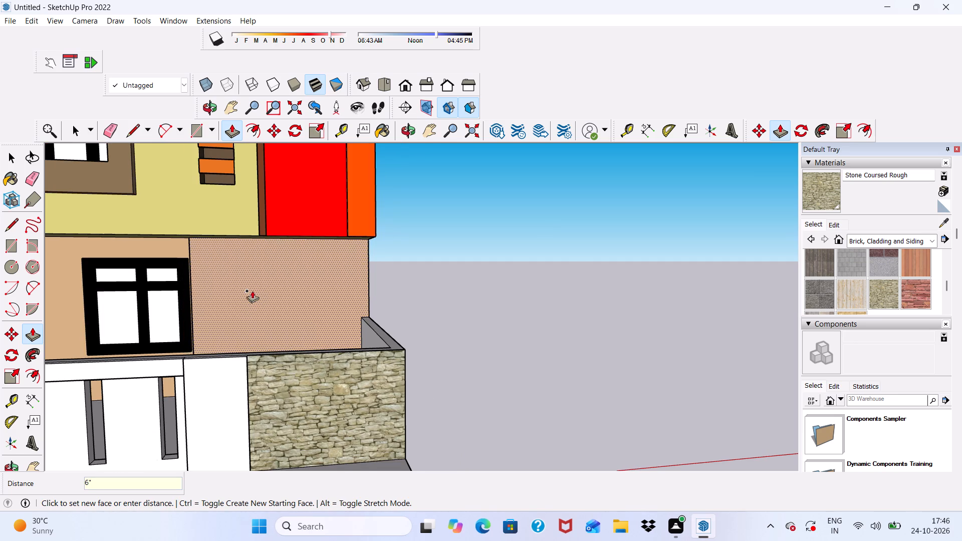
{"action": "scroll", "coordinate": [269, 314], "scroll_direction": "down", "scroll_amount": 4}
{"action": "key", "text": "space"}
Paint the raised ground-floor panel's front face and outer side edge with Stone Coursed Rough.
{"action": "middle_click_drag", "start_coordinate": [259, 320], "coordinate": [121, 389]}
{"action": "scroll", "coordinate": [251, 313], "scroll_direction": "up", "scroll_amount": 5}
{"action": "scroll", "coordinate": [337, 278], "scroll_direction": "up", "scroll_amount": 1}
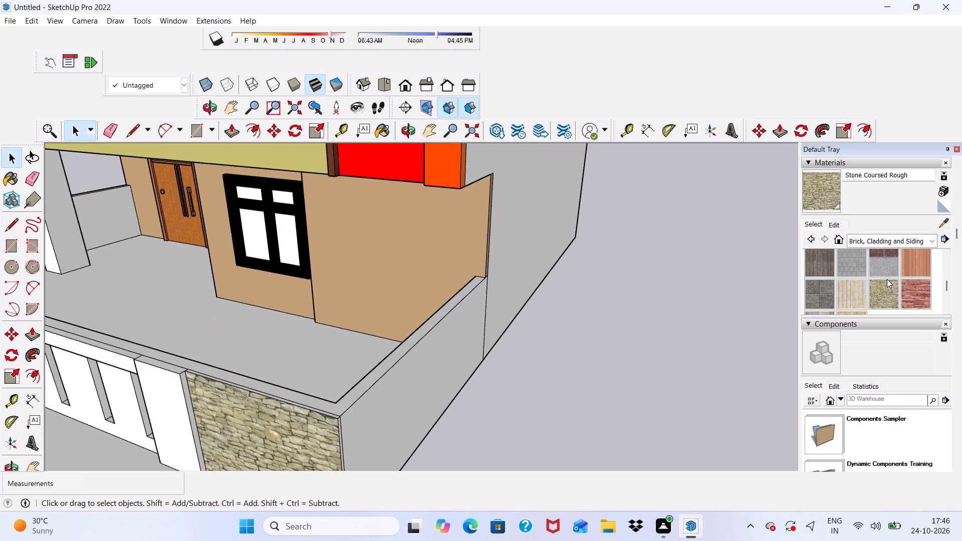
{"action": "left_click", "coordinate": [873, 291]}
{"action": "left_click", "coordinate": [487, 244]}
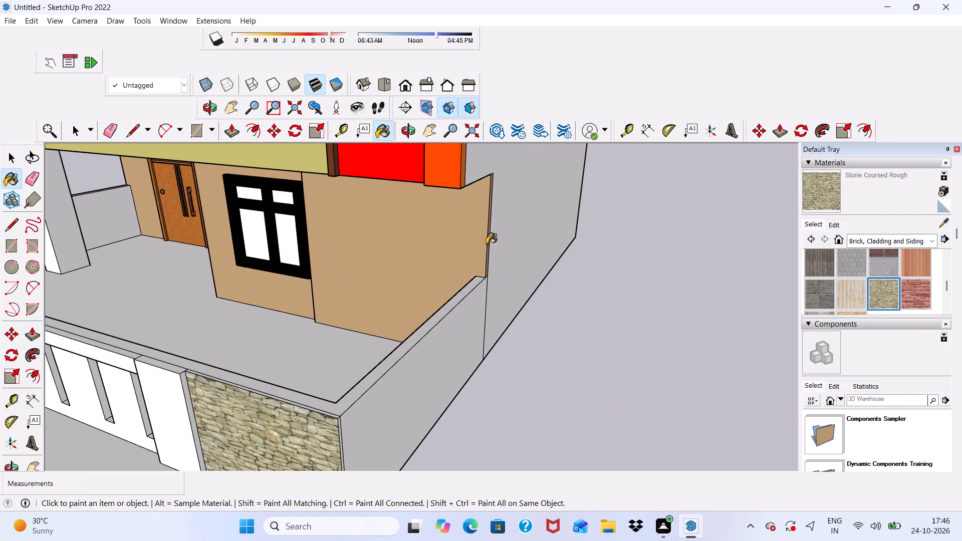
{"action": "left_click", "coordinate": [474, 240]}
{"action": "scroll", "coordinate": [475, 243], "scroll_direction": "up", "scroll_amount": 20}
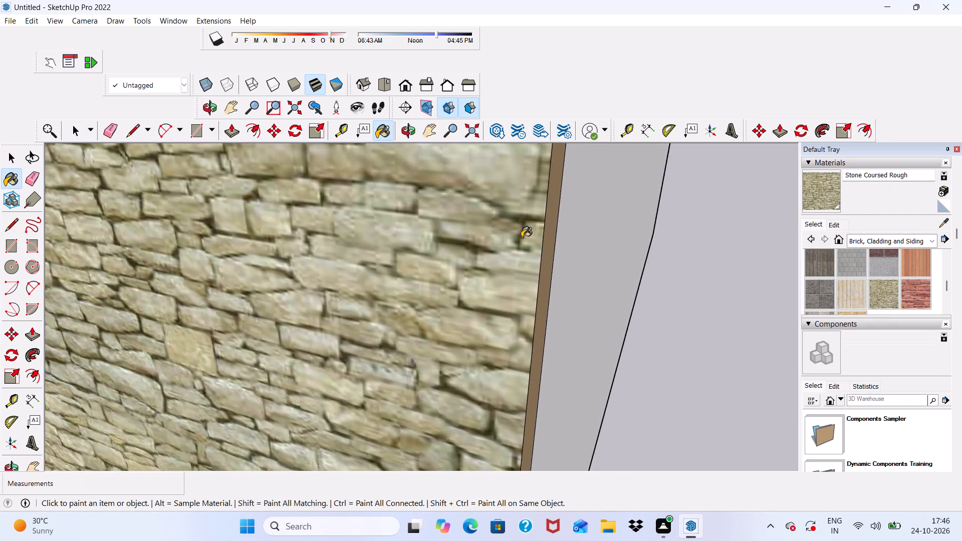
{"action": "scroll", "coordinate": [522, 237], "scroll_direction": "up", "scroll_amount": 4}
{"action": "left_click", "coordinate": [557, 250]}
{"action": "scroll", "coordinate": [560, 253], "scroll_direction": "down", "scroll_amount": 13}
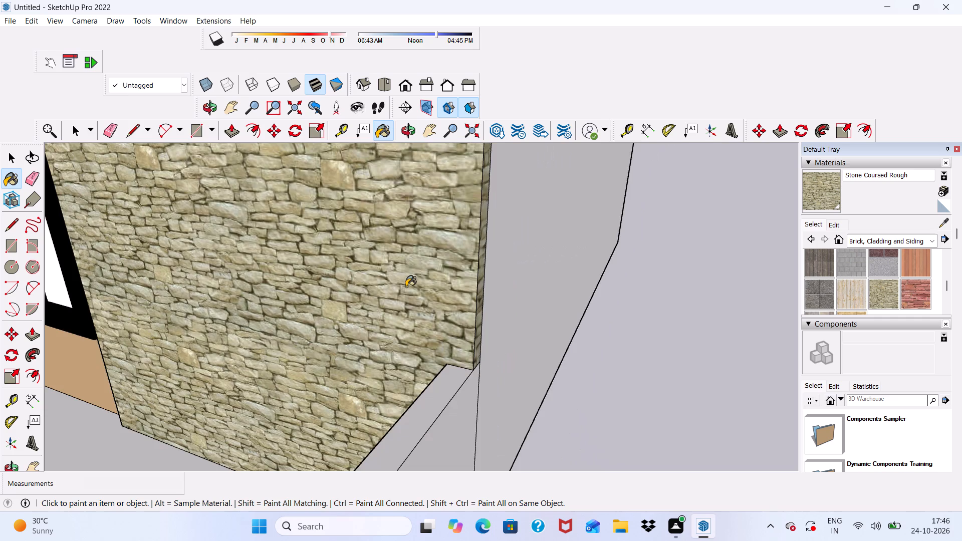
Paint the raised panel's narrow side edge next to the large window with Stone Coursed Rough.
{"action": "scroll", "coordinate": [406, 287], "scroll_direction": "down", "scroll_amount": 10}
{"action": "middle_click_drag", "start_coordinate": [297, 332], "coordinate": [510, 313]}
{"action": "scroll", "coordinate": [462, 311], "scroll_direction": "up", "scroll_amount": 9}
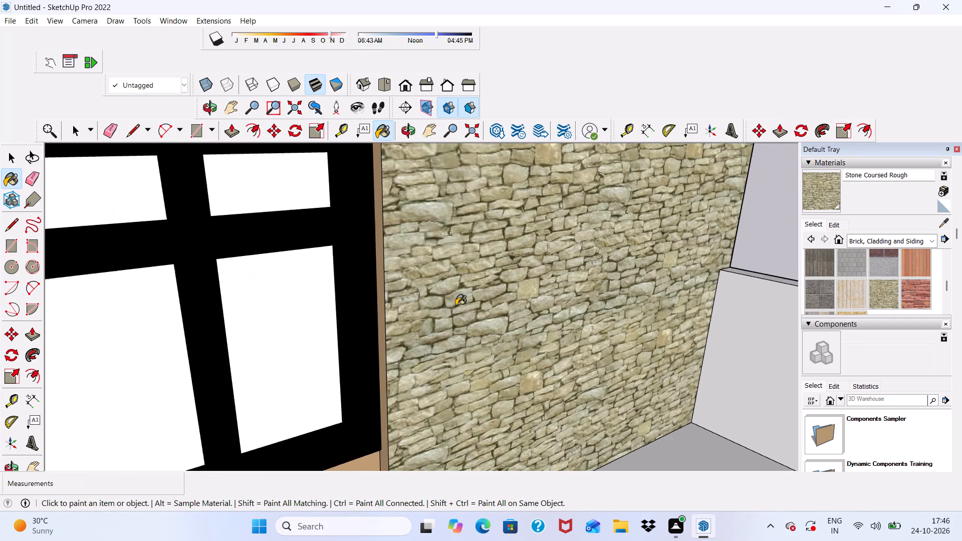
{"action": "scroll", "coordinate": [456, 306], "scroll_direction": "up", "scroll_amount": 4}
{"action": "scroll", "coordinate": [386, 309], "scroll_direction": "up", "scroll_amount": 3}
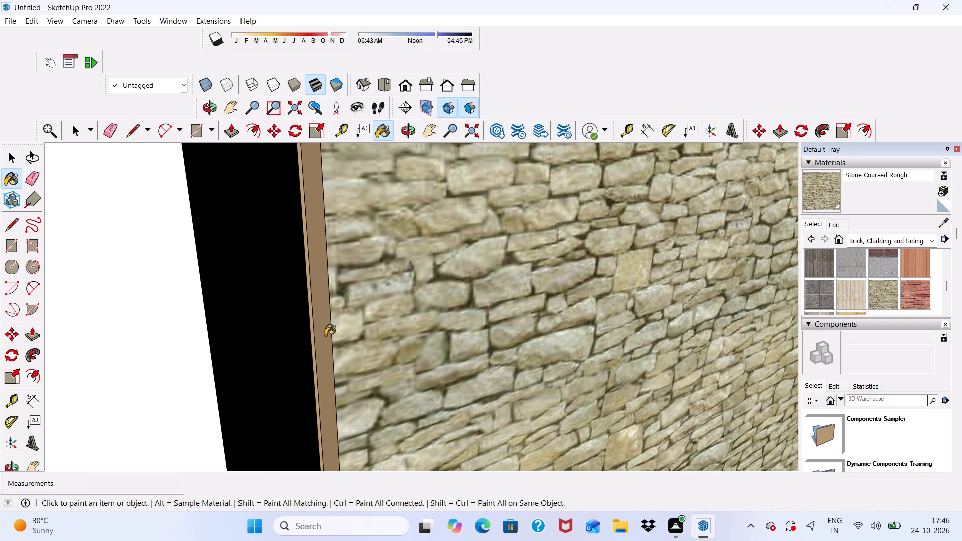
{"action": "left_click", "coordinate": [329, 335]}
{"action": "scroll", "coordinate": [321, 335], "scroll_direction": "down", "scroll_amount": 20}
{"action": "scroll", "coordinate": [321, 335], "scroll_direction": "down", "scroll_amount": 3}
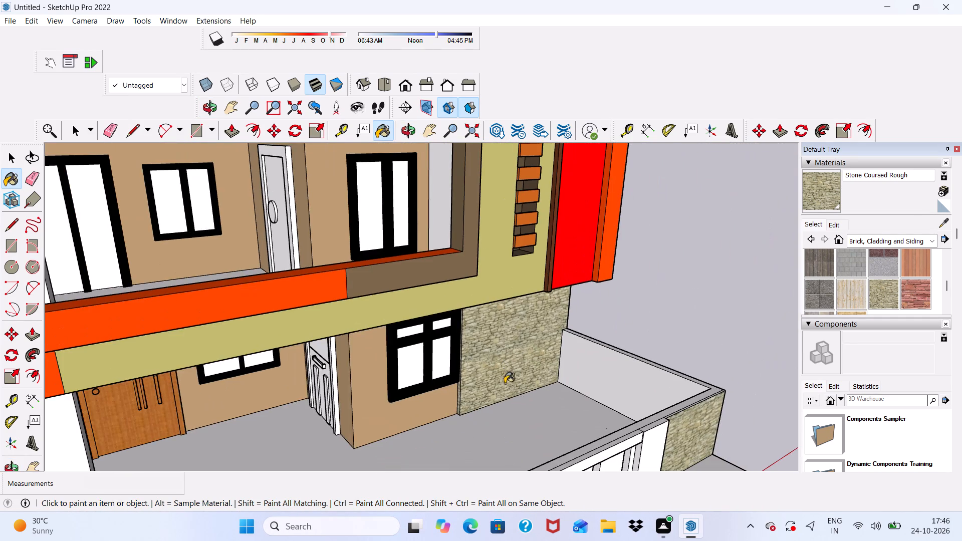
Edit the Stone Coursed Rough material's colour to a slightly darker tone, checking it on the facade.
{"action": "middle_click_drag", "start_coordinate": [505, 383], "coordinate": [447, 311]}
{"action": "scroll", "coordinate": [449, 335], "scroll_direction": "down", "scroll_amount": 10}
{"action": "middle_click_drag", "start_coordinate": [469, 382], "coordinate": [371, 396]}
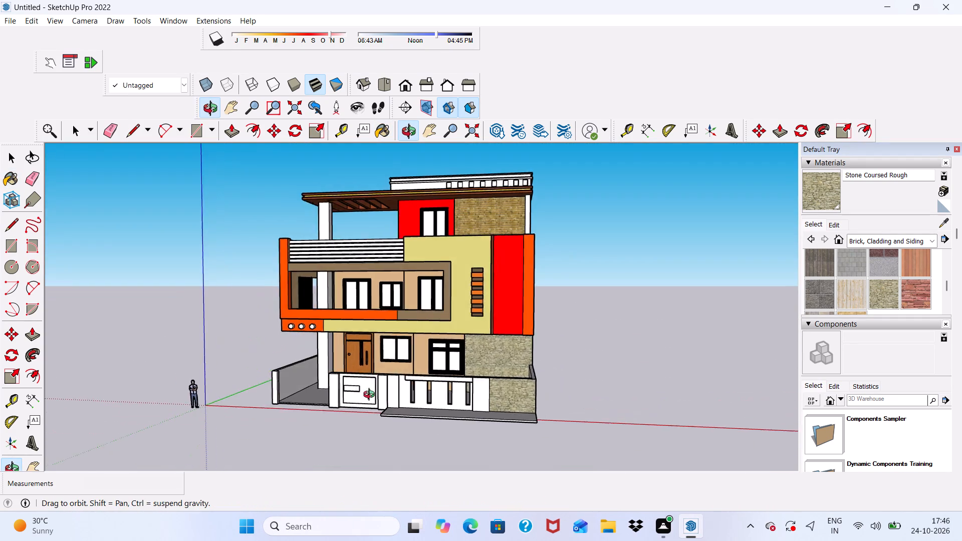
{"action": "middle_click_drag", "start_coordinate": [371, 396], "coordinate": [377, 404]}
{"action": "scroll", "coordinate": [381, 404], "scroll_direction": "up", "scroll_amount": 5}
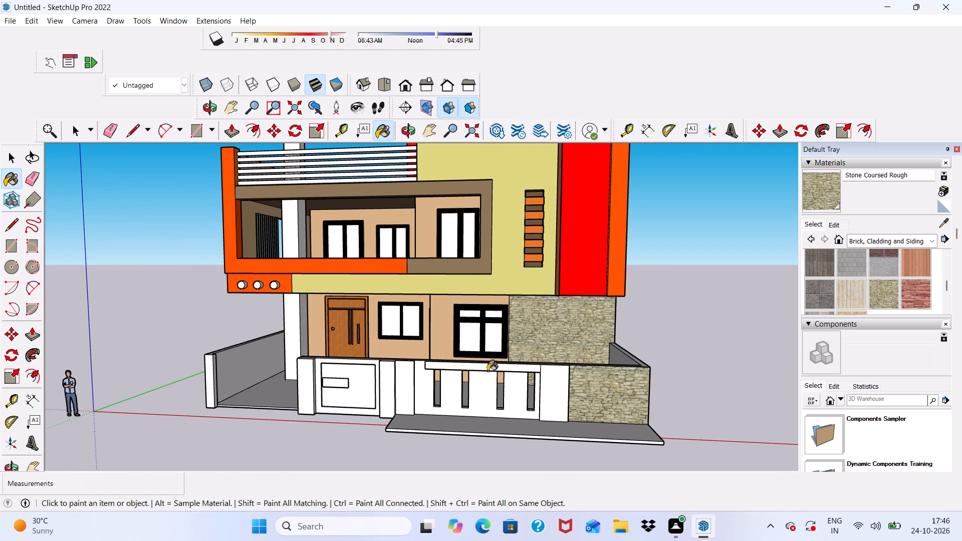
{"action": "left_click", "coordinate": [835, 224]}
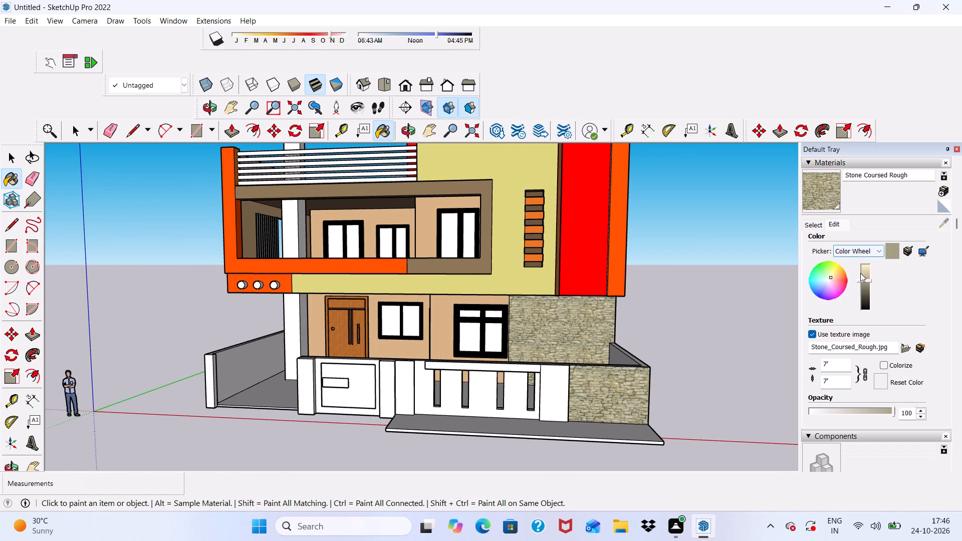
{"action": "left_click", "coordinate": [866, 279]}
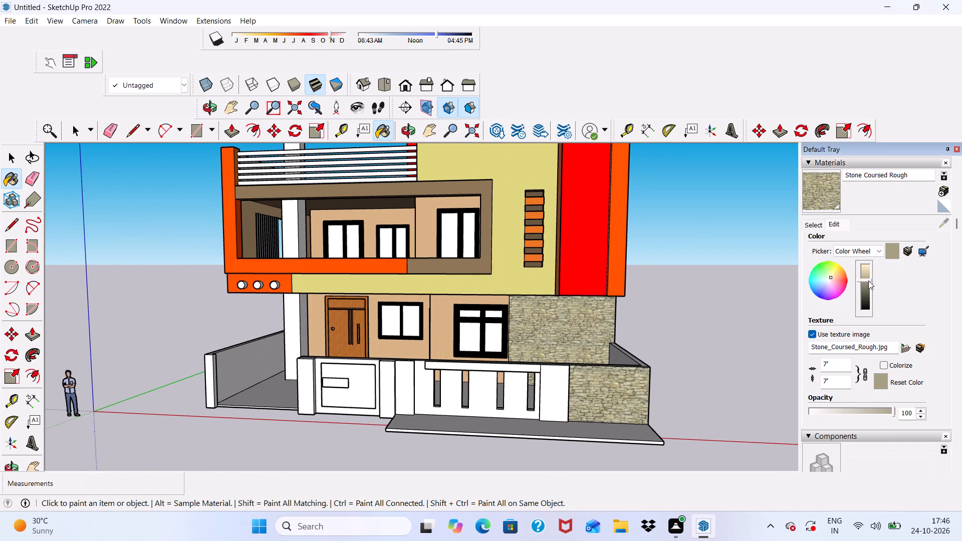
{"action": "scroll", "coordinate": [733, 300], "scroll_direction": "down", "scroll_amount": 4}
{"action": "scroll", "coordinate": [688, 327], "scroll_direction": "up", "scroll_amount": 13}
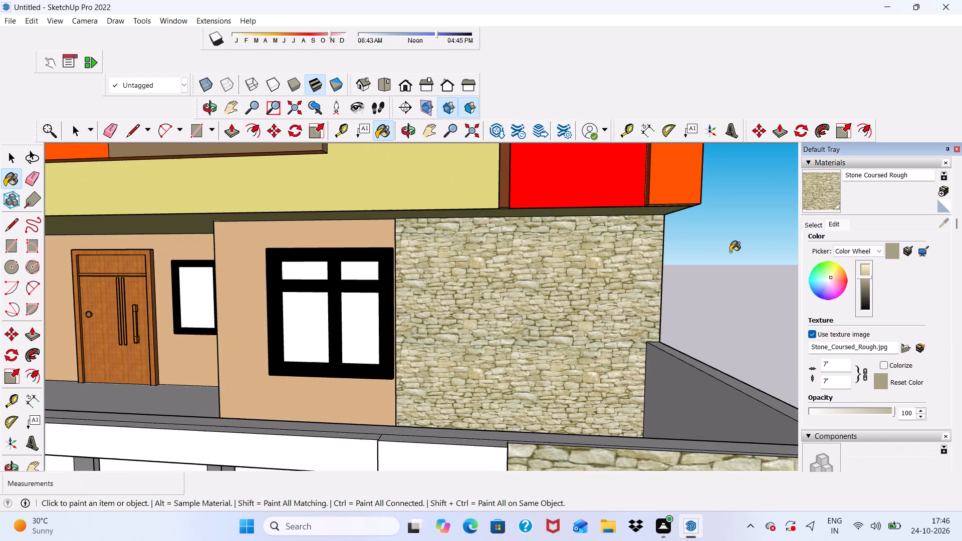
{"action": "left_click", "coordinate": [866, 278]}
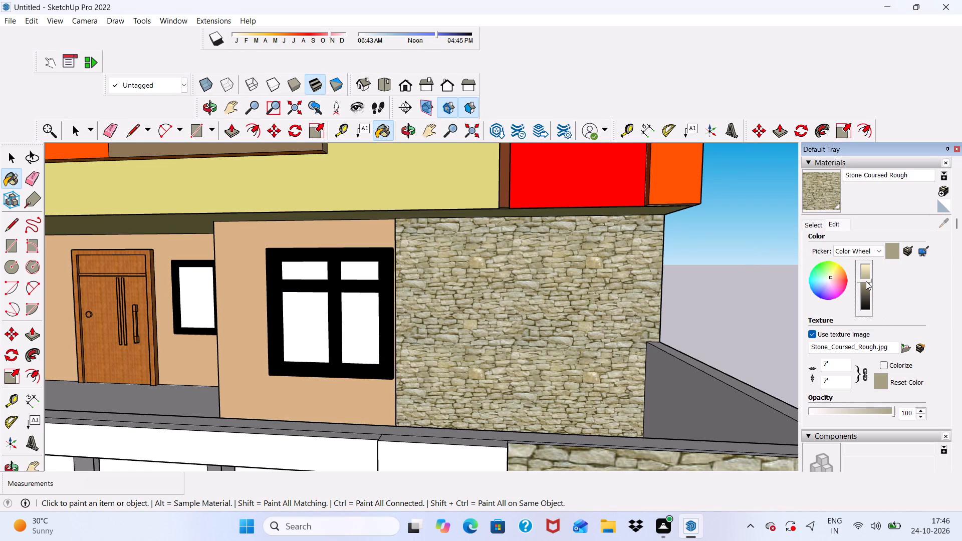
{"action": "scroll", "coordinate": [763, 287], "scroll_direction": "down", "scroll_amount": 5}
{"action": "key", "text": "space"}
{"action": "scroll", "coordinate": [634, 284], "scroll_direction": "down", "scroll_amount": 10}
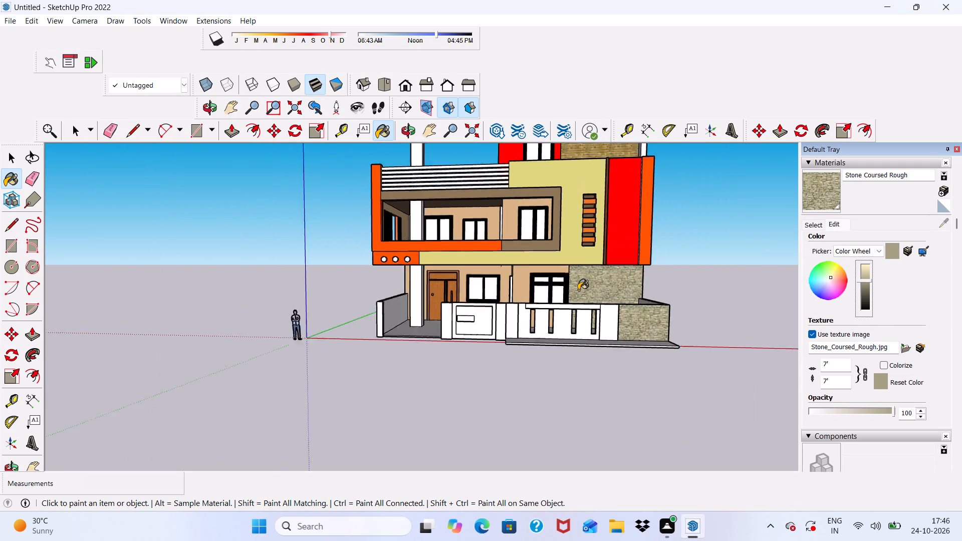
Examine the whole house with its stone cladding from below, from the front and from a raised angle.
{"action": "scroll", "coordinate": [578, 290], "scroll_direction": "down", "scroll_amount": 6}
{"action": "middle_click_drag", "start_coordinate": [578, 293], "coordinate": [606, 231]}
{"action": "scroll", "coordinate": [606, 233], "scroll_direction": "up", "scroll_amount": 1}
{"action": "scroll", "coordinate": [606, 234], "scroll_direction": "down", "scroll_amount": 6}
{"action": "scroll", "coordinate": [603, 307], "scroll_direction": "up", "scroll_amount": 10}
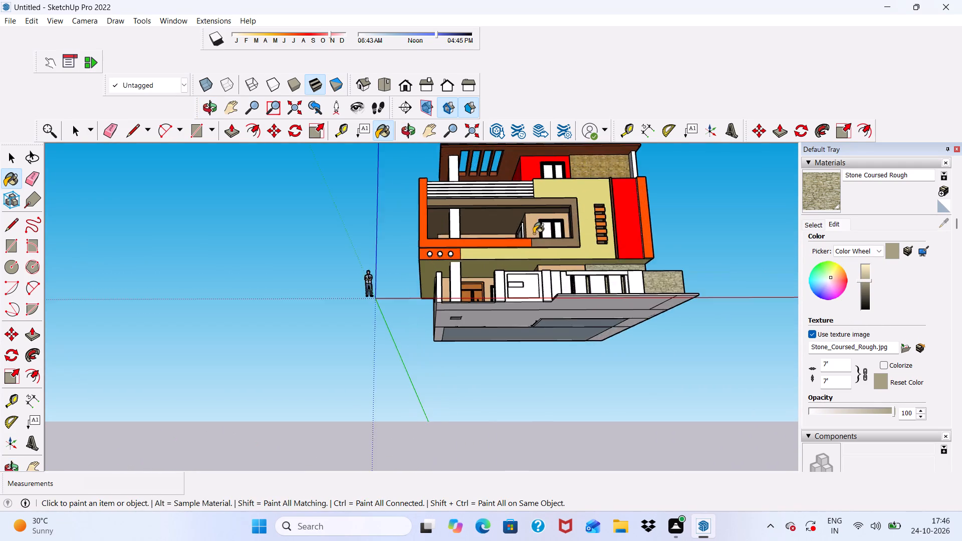
{"action": "middle_click_drag", "start_coordinate": [542, 238], "coordinate": [545, 306]}
{"action": "scroll", "coordinate": [428, 313], "scroll_direction": "up", "scroll_amount": 4}
{"action": "middle_click_drag", "start_coordinate": [490, 315], "coordinate": [380, 332]}
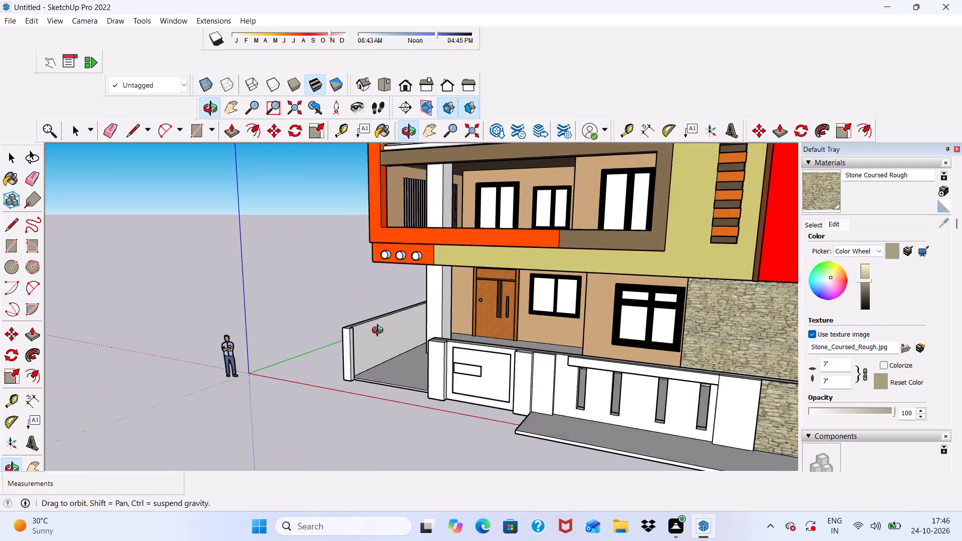
{"action": "middle_click_drag", "start_coordinate": [380, 332], "coordinate": [481, 362]}
{"action": "scroll", "coordinate": [481, 362], "scroll_direction": "down", "scroll_amount": 3}
{"action": "middle_click_drag", "start_coordinate": [396, 297], "coordinate": [456, 178]}
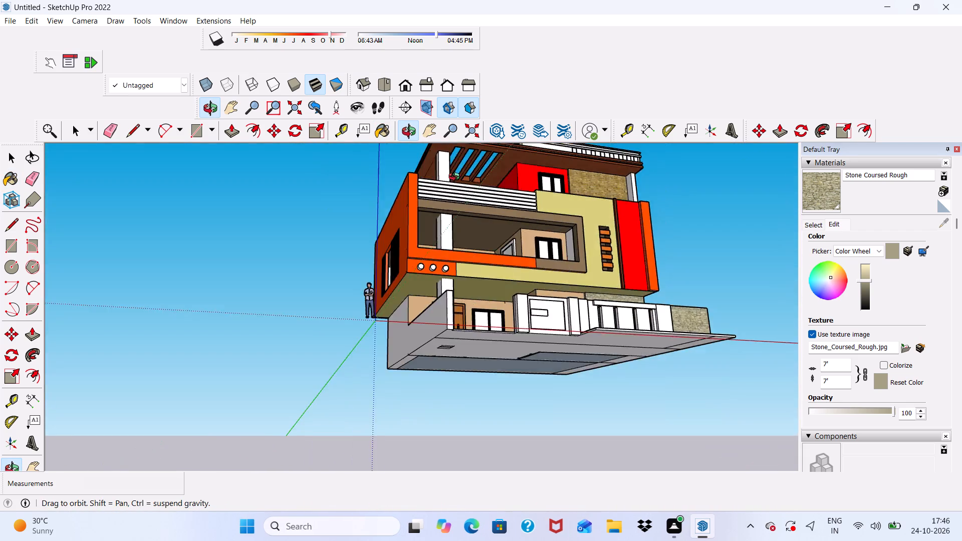
{"action": "middle_click_drag", "start_coordinate": [456, 178], "coordinate": [492, 328]}
{"action": "scroll", "coordinate": [456, 290], "scroll_direction": "down", "scroll_amount": 5}
{"action": "middle_click_drag", "start_coordinate": [481, 355], "coordinate": [408, 297]}
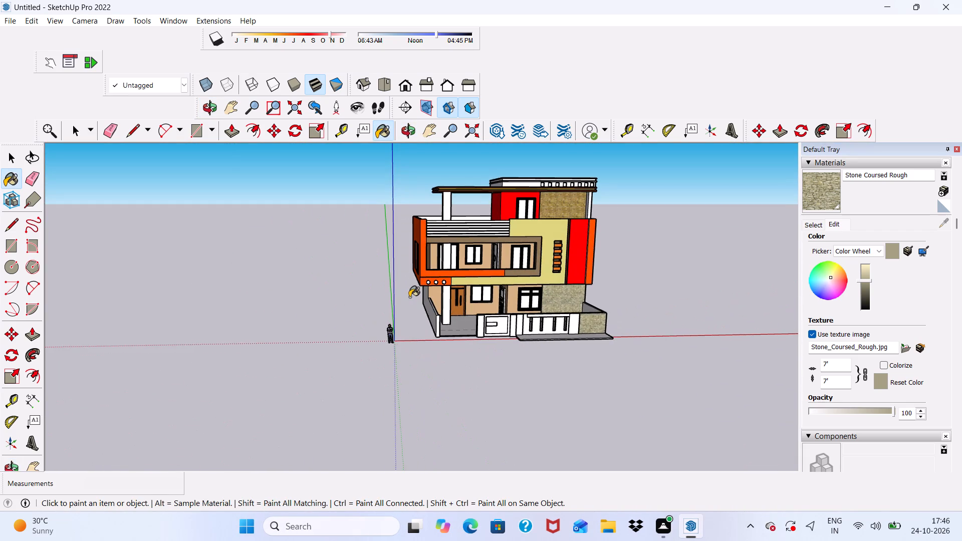
Examine the top-floor roof parapet and its row of square blocks from above and below.
{"action": "key", "text": "space"}
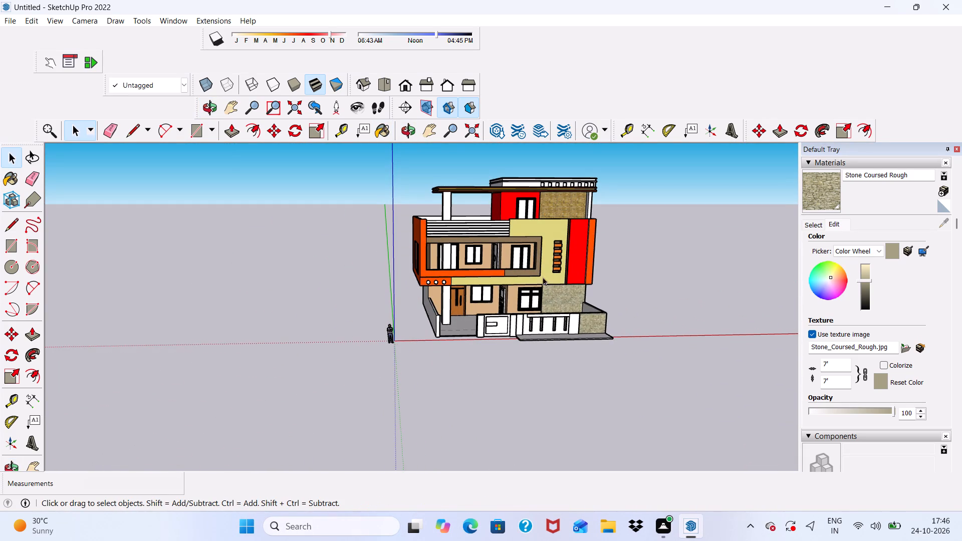
{"action": "left_click", "coordinate": [806, 218]}
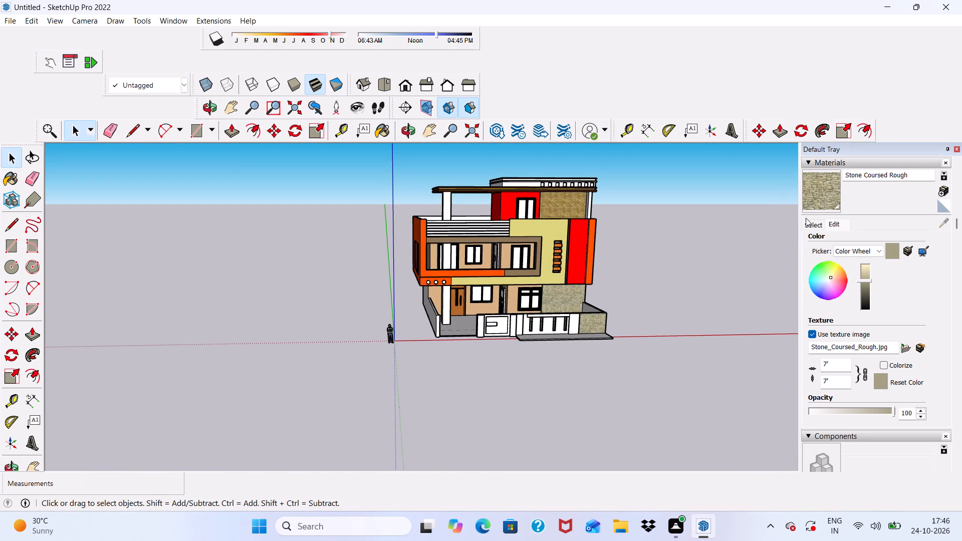
{"action": "left_click", "coordinate": [810, 226]}
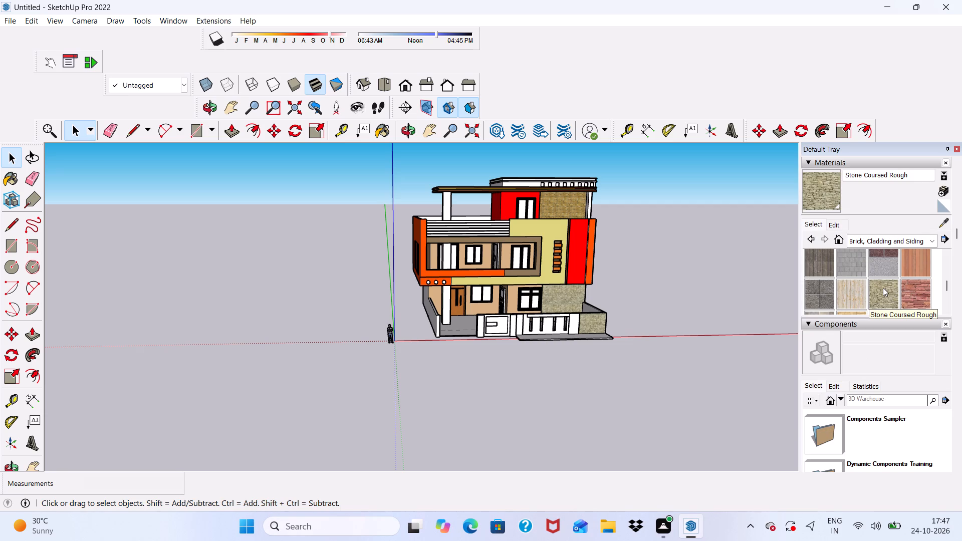
{"action": "scroll", "coordinate": [823, 276], "scroll_direction": "down", "scroll_amount": 2}
{"action": "scroll", "coordinate": [675, 245], "scroll_direction": "up", "scroll_amount": 4}
{"action": "scroll", "coordinate": [487, 149], "scroll_direction": "up", "scroll_amount": 4}
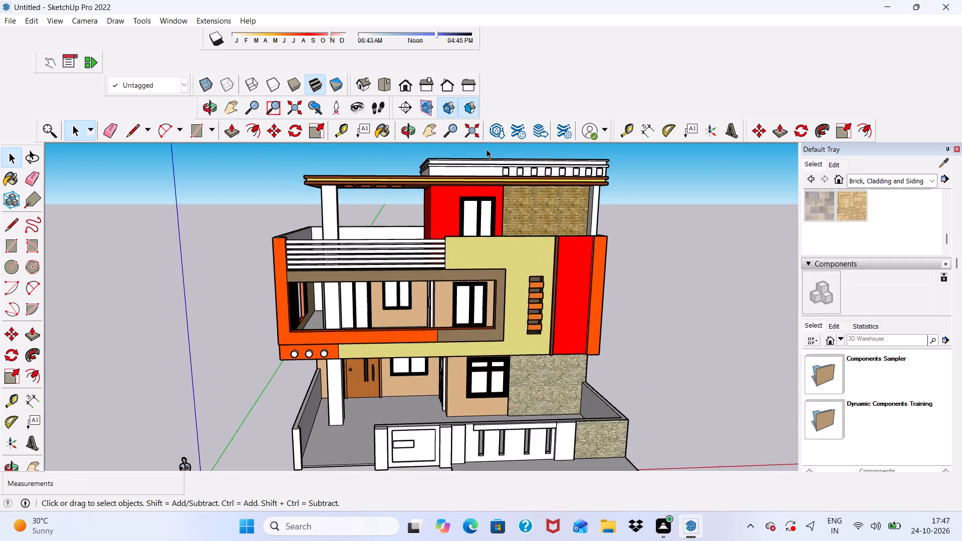
{"action": "scroll", "coordinate": [487, 149], "scroll_direction": "up", "scroll_amount": 6}
{"action": "middle_click_drag", "start_coordinate": [488, 159], "coordinate": [442, 195]}
{"action": "scroll", "coordinate": [442, 195], "scroll_direction": "up", "scroll_amount": 4}
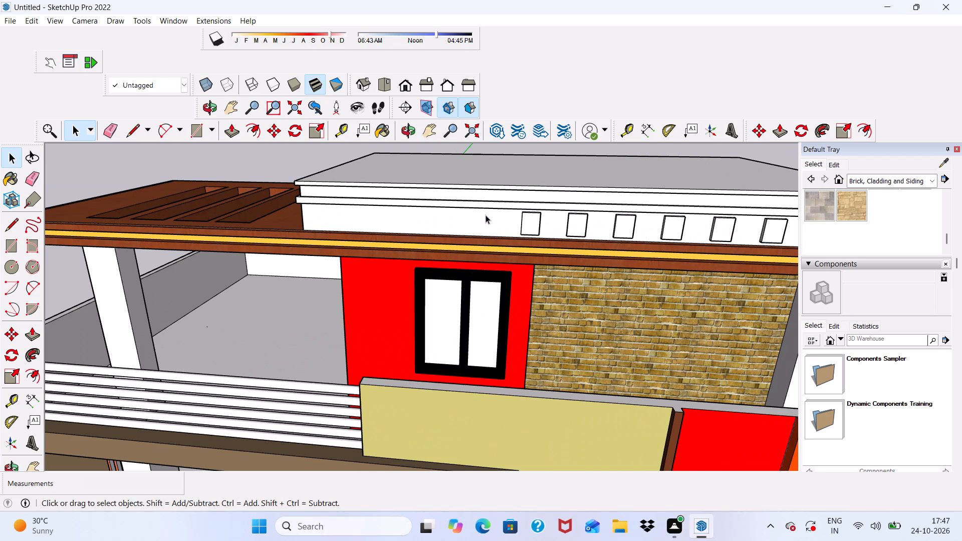
{"action": "middle_click_drag", "start_coordinate": [487, 218], "coordinate": [495, 121]}
{"action": "scroll", "coordinate": [495, 122], "scroll_direction": "up", "scroll_amount": 10}
{"action": "scroll", "coordinate": [493, 148], "scroll_direction": "down", "scroll_amount": 1}
{"action": "middle_click_drag", "start_coordinate": [506, 185], "coordinate": [507, 189]}
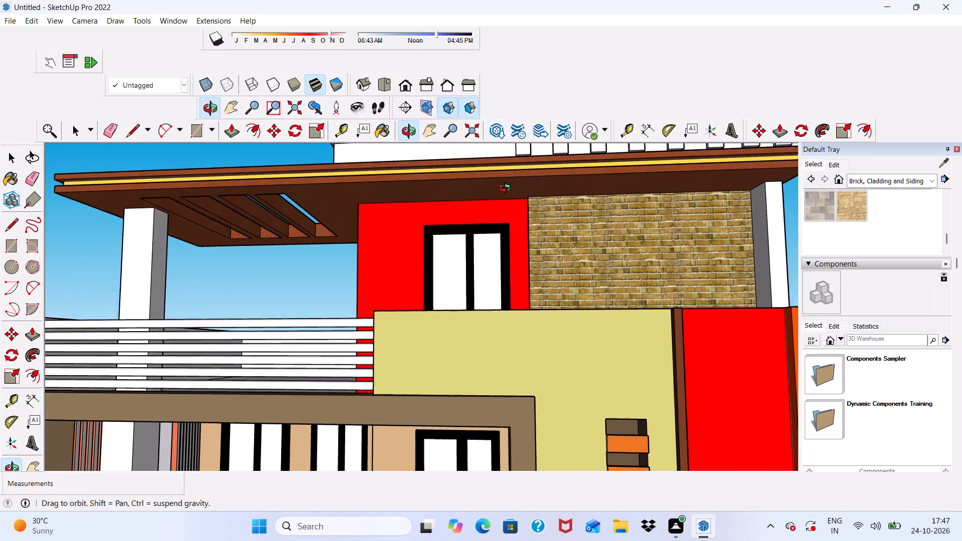
{"action": "middle_click_drag", "start_coordinate": [507, 189], "coordinate": [514, 216]}
{"action": "scroll", "coordinate": [514, 218], "scroll_direction": "down", "scroll_amount": 7}
{"action": "scroll", "coordinate": [504, 201], "scroll_direction": "up", "scroll_amount": 11}
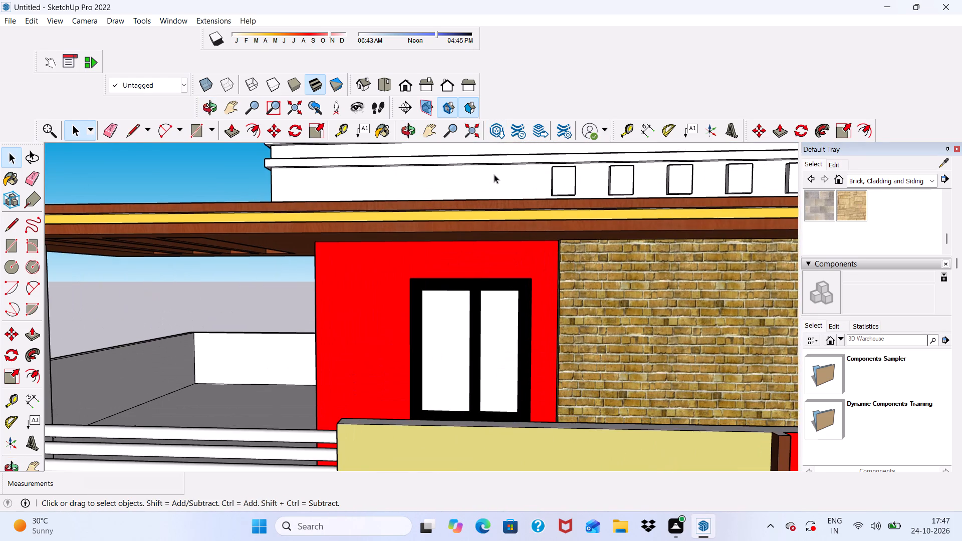
{"action": "left_click", "coordinate": [494, 174]}
{"action": "scroll", "coordinate": [494, 174], "scroll_direction": "down", "scroll_amount": 9}
{"action": "left_click", "coordinate": [326, 160]}
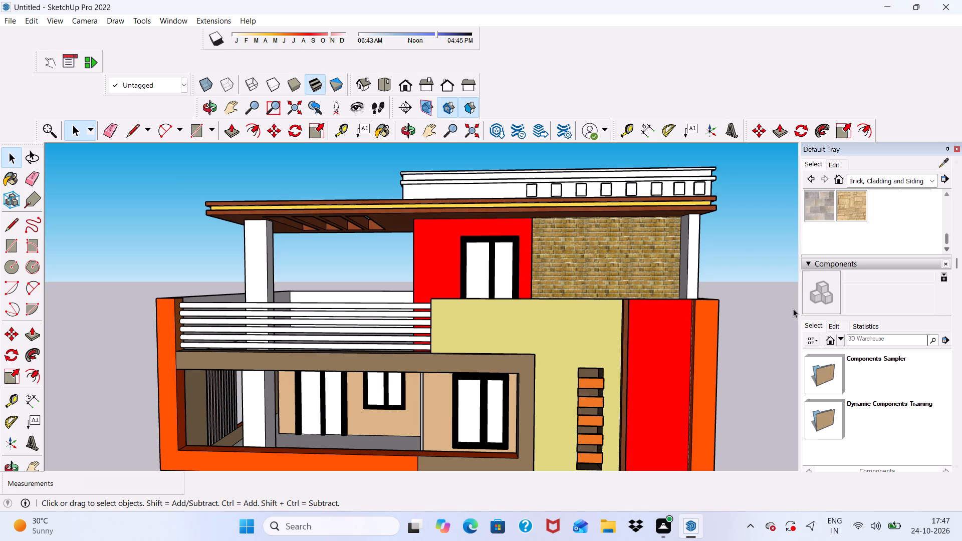
Draw a vertical line about 1' 7" long up the parapet's front face beside the first square block, separating the block section from the plain section.
{"action": "left_click", "coordinate": [127, 134]}
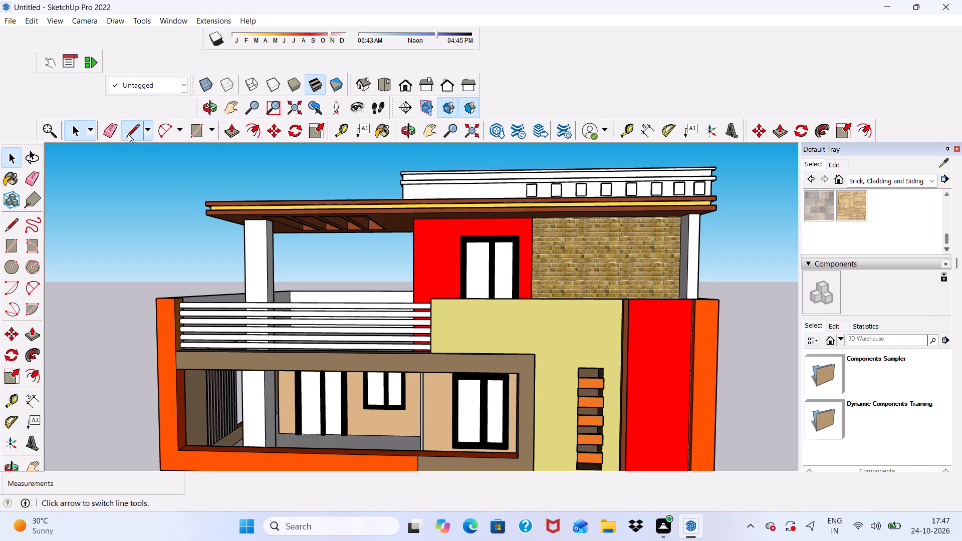
{"action": "scroll", "coordinate": [239, 163], "scroll_direction": "up", "scroll_amount": 4}
{"action": "scroll", "coordinate": [0, 0], "scroll_direction": "up", "scroll_amount": 1}
{"action": "scroll", "coordinate": [136, 0], "scroll_direction": "down", "scroll_amount": 2}
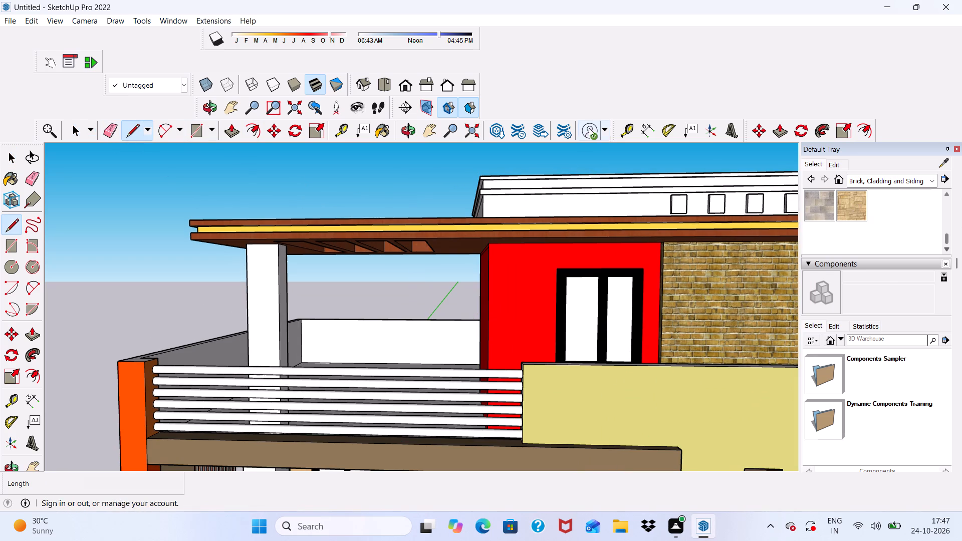
{"action": "middle_click_drag", "start_coordinate": [563, 189], "coordinate": [520, 235]}
{"action": "scroll", "coordinate": [728, 249], "scroll_direction": "up", "scroll_amount": 19}
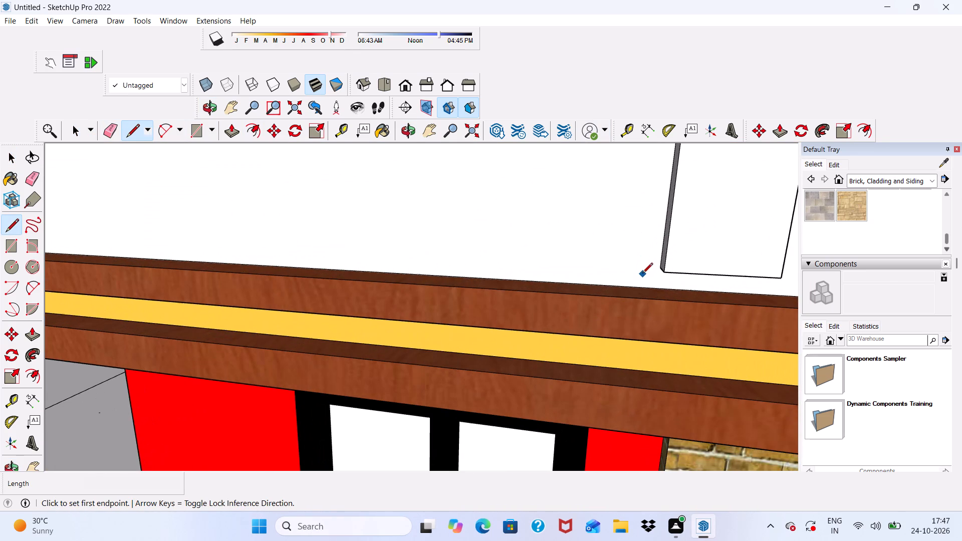
{"action": "left_click", "coordinate": [647, 291]}
{"action": "scroll", "coordinate": [647, 224], "scroll_direction": "down", "scroll_amount": 10}
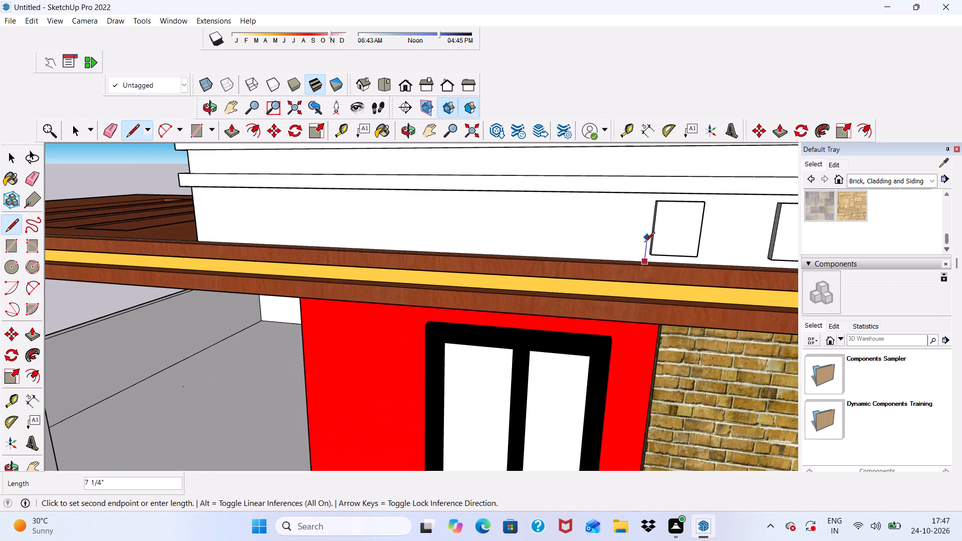
{"action": "middle_click_drag", "start_coordinate": [646, 251], "coordinate": [645, 192]}
{"action": "scroll", "coordinate": [639, 174], "scroll_direction": "up", "scroll_amount": 4}
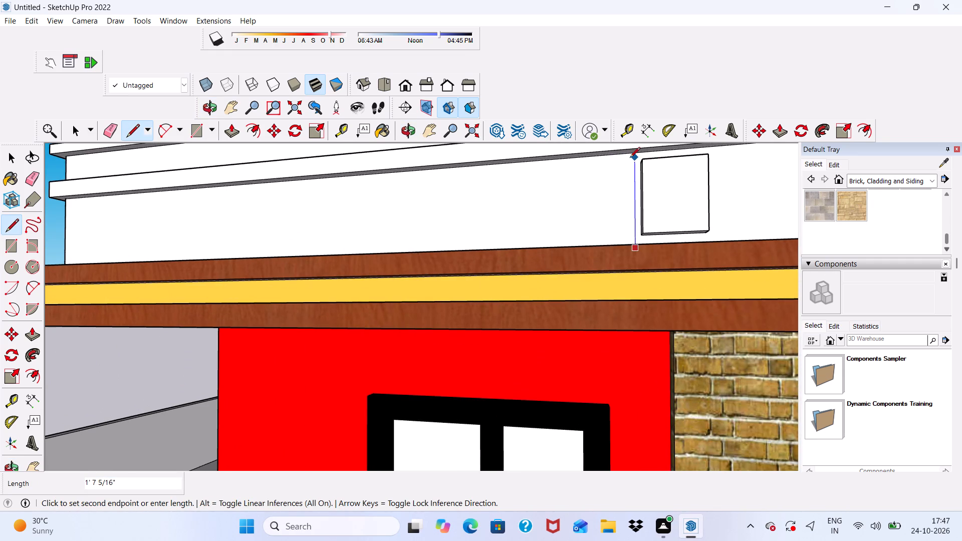
{"action": "left_click", "coordinate": [629, 155]}
{"action": "scroll", "coordinate": [568, 185], "scroll_direction": "down", "scroll_amount": 4}
{"action": "key", "text": "space"}
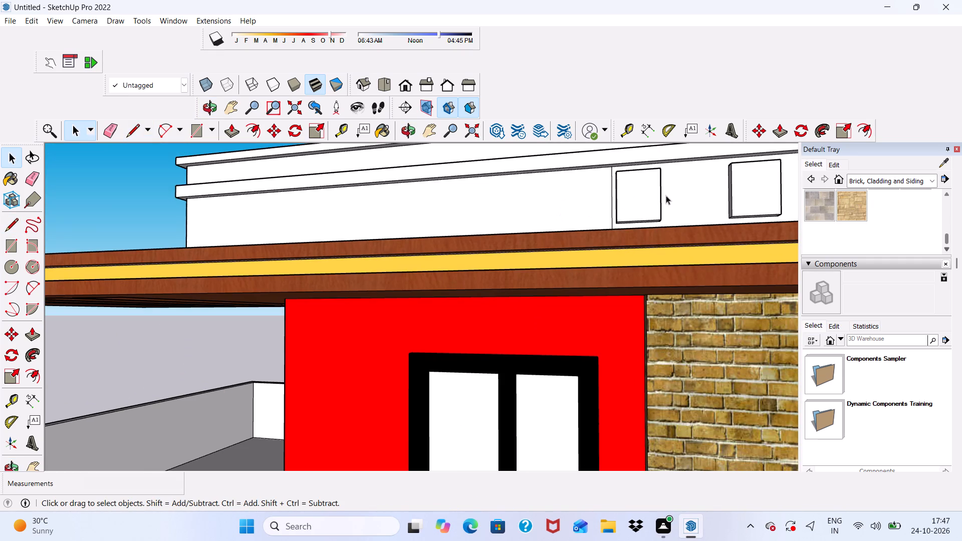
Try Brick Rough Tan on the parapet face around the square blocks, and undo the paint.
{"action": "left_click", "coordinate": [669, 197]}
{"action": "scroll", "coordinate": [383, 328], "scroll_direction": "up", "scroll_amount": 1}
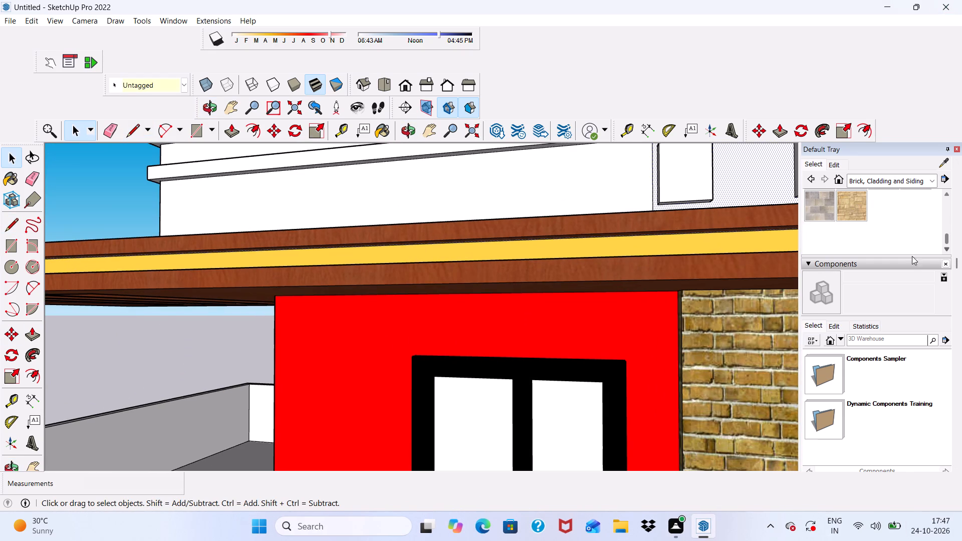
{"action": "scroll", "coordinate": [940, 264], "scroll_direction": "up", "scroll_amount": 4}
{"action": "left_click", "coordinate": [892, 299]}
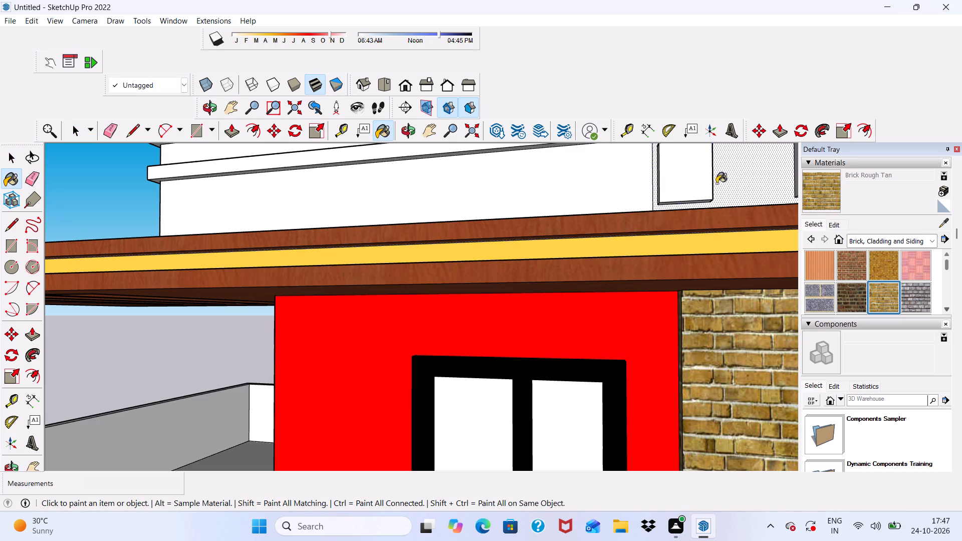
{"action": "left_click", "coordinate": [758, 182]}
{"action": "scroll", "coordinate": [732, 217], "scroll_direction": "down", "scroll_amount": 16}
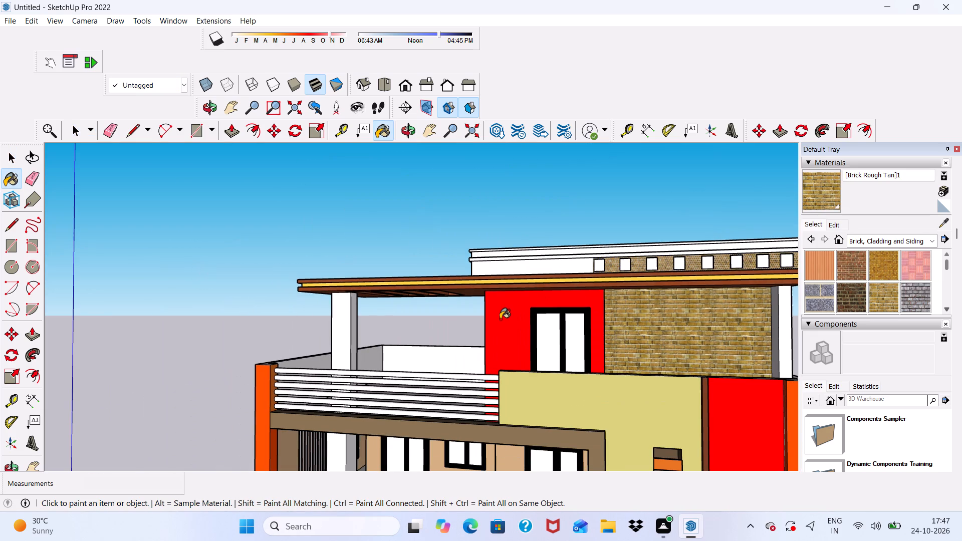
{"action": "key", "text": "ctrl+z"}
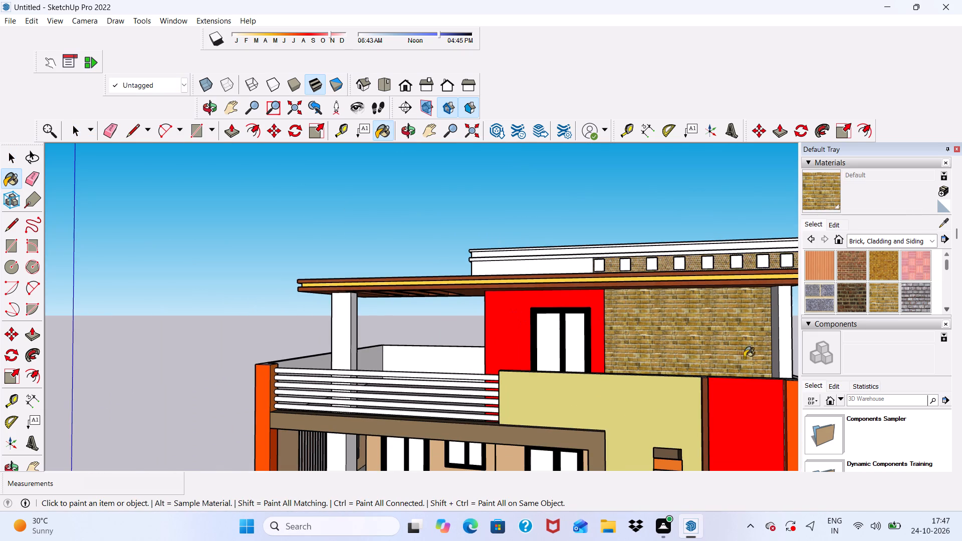
Paint the parapet face around the square blocks with Stone Coursed Rough from the Brick, Cladding and Siding collection.
{"action": "scroll", "coordinate": [824, 293], "scroll_direction": "down", "scroll_amount": 3}
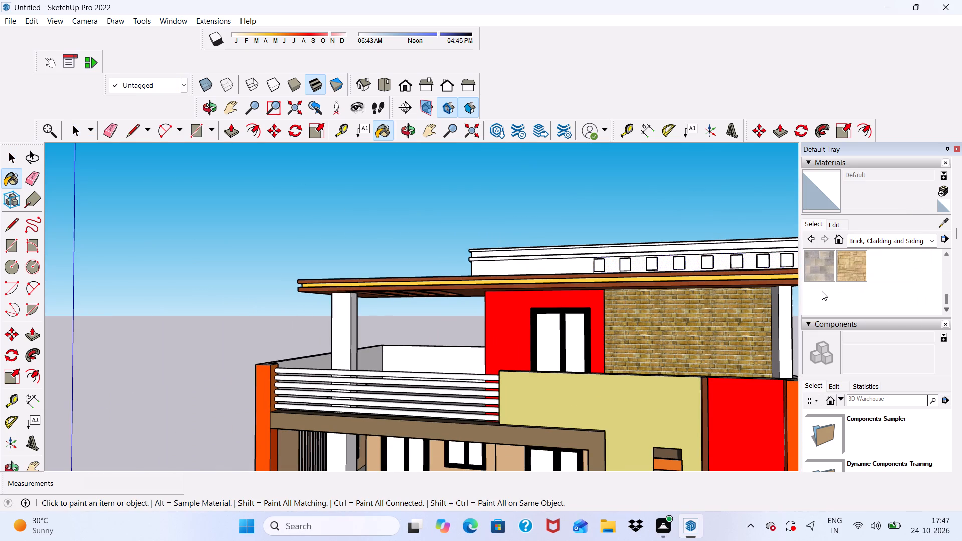
{"action": "left_click", "coordinate": [858, 263]}
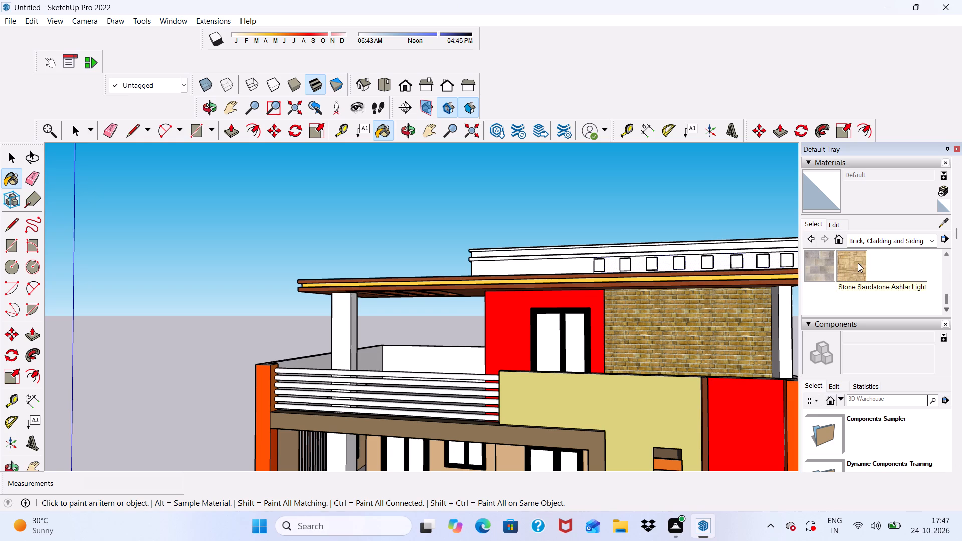
{"action": "scroll", "coordinate": [751, 313], "scroll_direction": "up", "scroll_amount": 4}
{"action": "scroll", "coordinate": [694, 321], "scroll_direction": "down", "scroll_amount": 2}
{"action": "scroll", "coordinate": [865, 301], "scroll_direction": "up", "scroll_amount": 2}
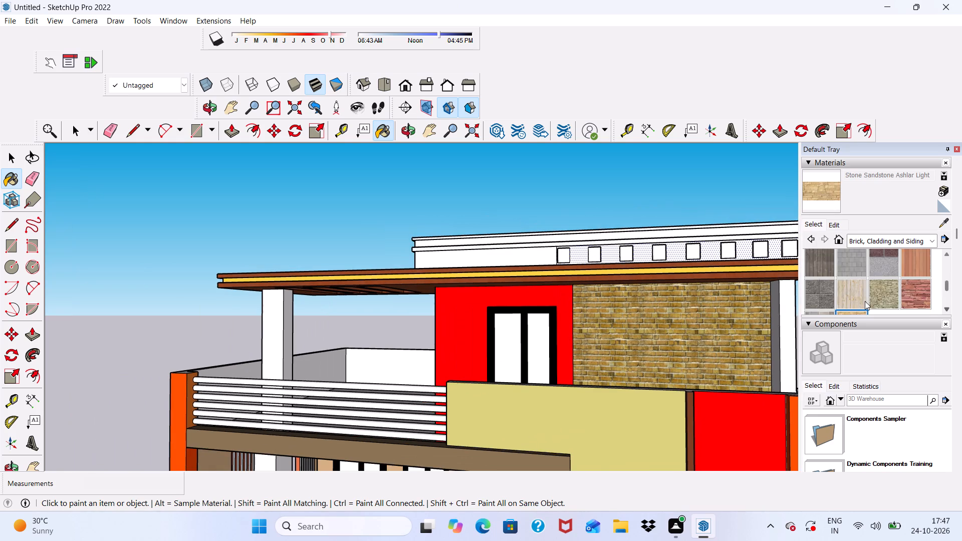
{"action": "scroll", "coordinate": [878, 299], "scroll_direction": "down", "scroll_amount": 1}
{"action": "left_click", "coordinate": [889, 289]}
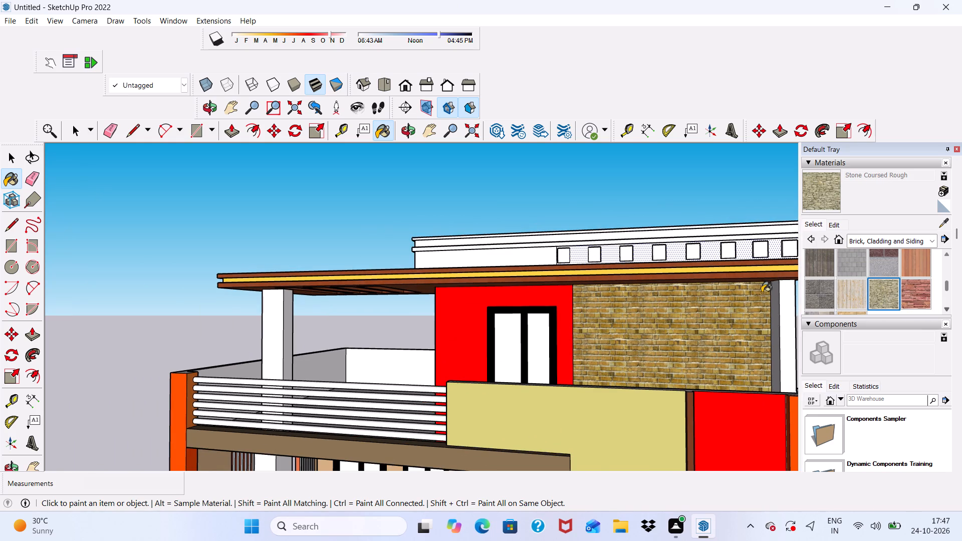
{"action": "scroll", "coordinate": [755, 290], "scroll_direction": "up", "scroll_amount": 4}
{"action": "scroll", "coordinate": [599, 258], "scroll_direction": "up", "scroll_amount": 3}
{"action": "left_click", "coordinate": [600, 241]}
{"action": "scroll", "coordinate": [586, 247], "scroll_direction": "down", "scroll_amount": 10}
{"action": "key", "text": "space"}
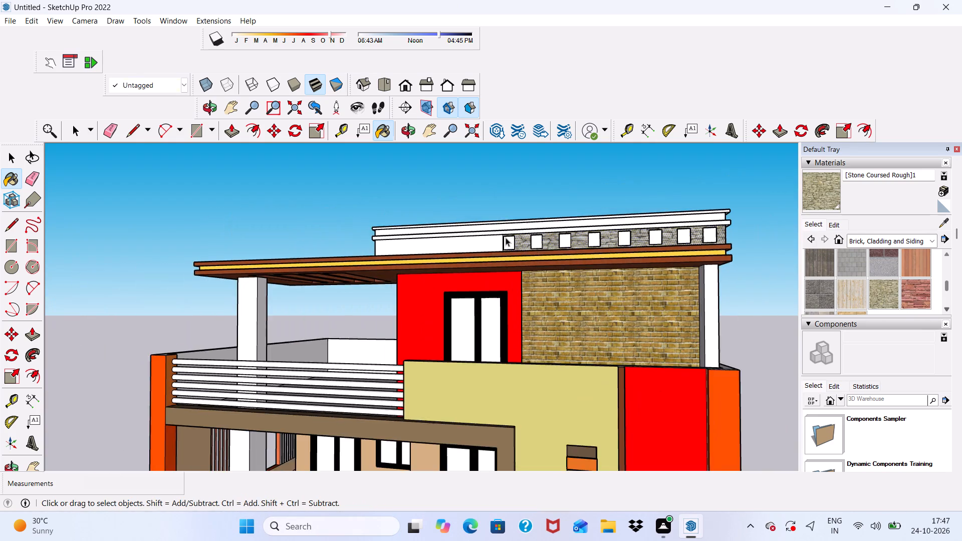
{"action": "scroll", "coordinate": [506, 237], "scroll_direction": "down", "scroll_amount": 2}
{"action": "middle_click_drag", "start_coordinate": [538, 275], "coordinate": [607, 300]}
{"action": "key", "text": "space"}
{"action": "left_click", "coordinate": [682, 299]}
Darken the colour of the parapet's stone material to a deep grey-green tone, checking it on the parapet.
{"action": "scroll", "coordinate": [567, 233], "scroll_direction": "up", "scroll_amount": 5}
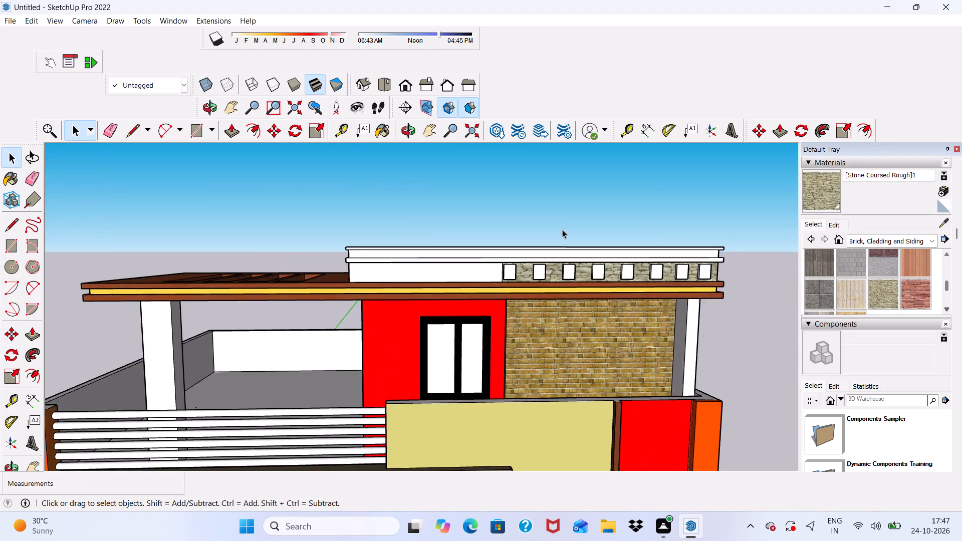
{"action": "scroll", "coordinate": [562, 229], "scroll_direction": "up", "scroll_amount": 12}
{"action": "middle_click_drag", "start_coordinate": [545, 263], "coordinate": [574, 238]}
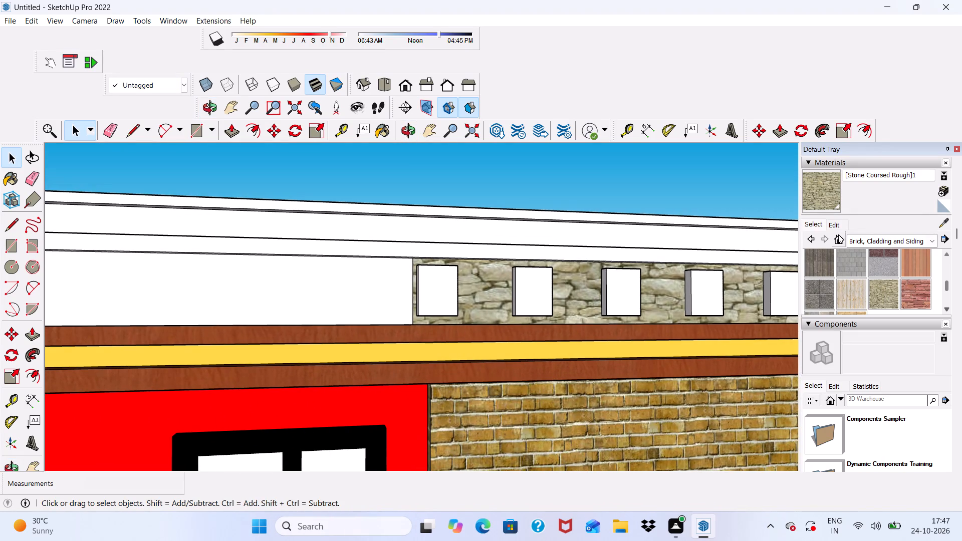
{"action": "left_click", "coordinate": [836, 224]}
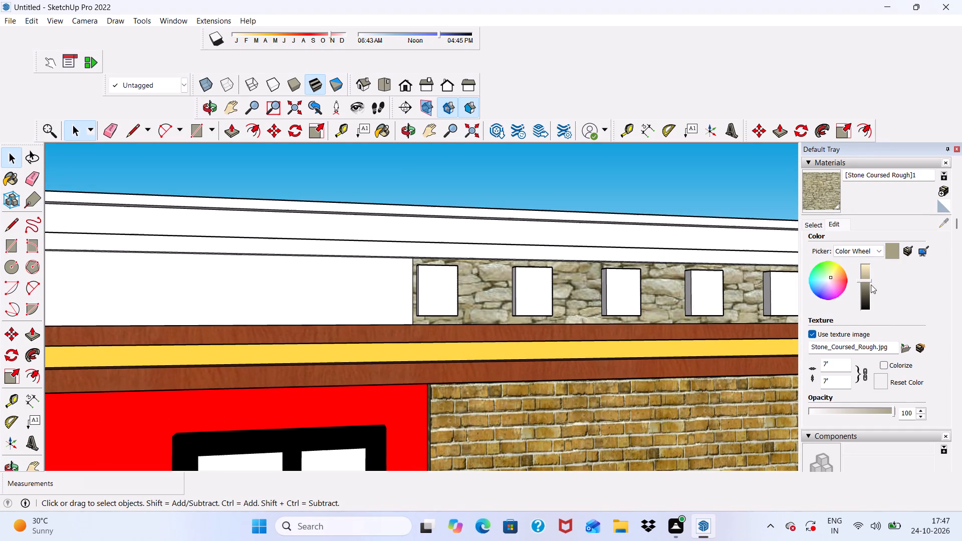
{"action": "left_click_drag", "start_coordinate": [861, 282], "coordinate": [866, 295]}
{"action": "scroll", "coordinate": [456, 268], "scroll_direction": "down", "scroll_amount": 8}
{"action": "key", "text": "space"}
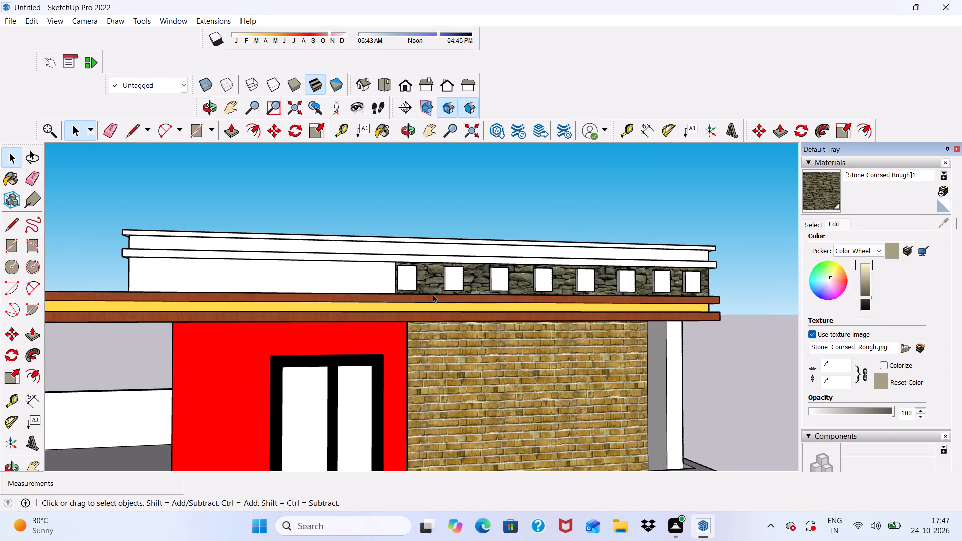
{"action": "scroll", "coordinate": [322, 265], "scroll_direction": "down", "scroll_amount": 3}
{"action": "scroll", "coordinate": [376, 288], "scroll_direction": "up", "scroll_amount": 3}
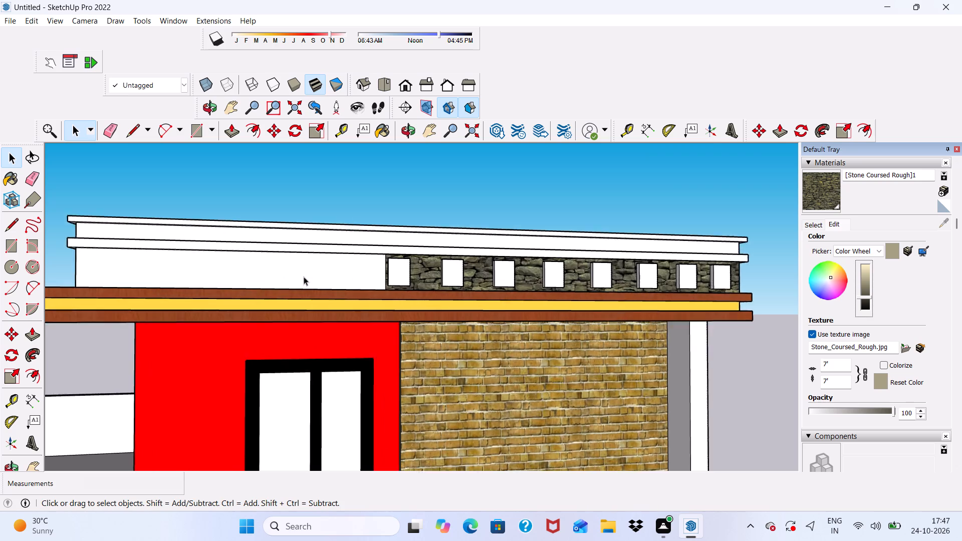
{"action": "scroll", "coordinate": [304, 277], "scroll_direction": "up", "scroll_amount": 1}
{"action": "scroll", "coordinate": [276, 270], "scroll_direction": "down", "scroll_amount": 2}
{"action": "middle_click_drag", "start_coordinate": [316, 290], "coordinate": [280, 328]}
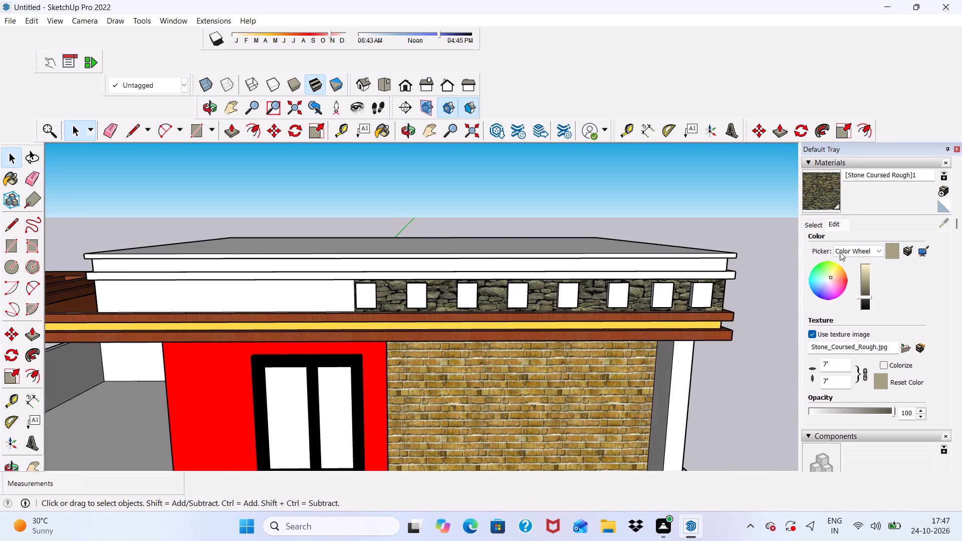
Paint the plain section of the parapet's front face and its adjoining side face with 0021_DarkRed from Colors-Named.
{"action": "left_click", "coordinate": [815, 223]}
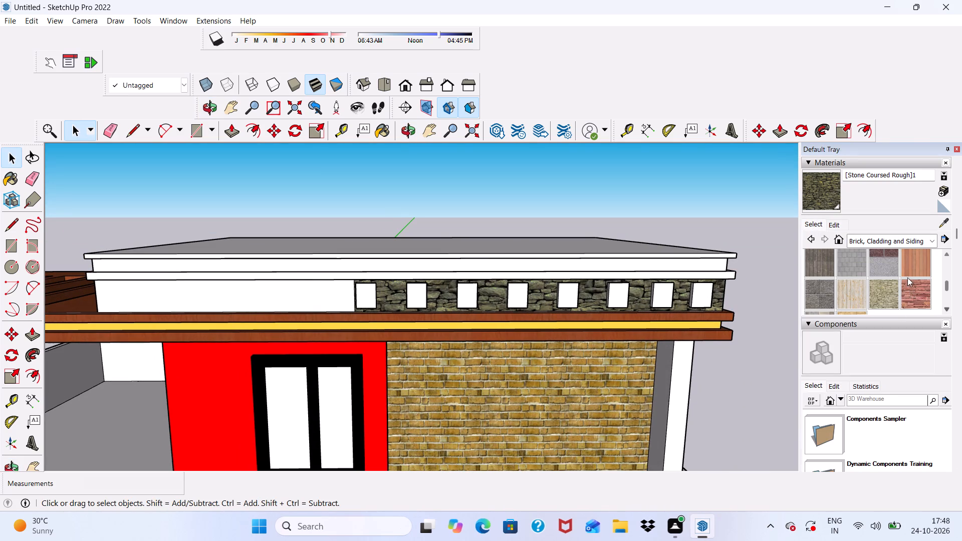
{"action": "left_click", "coordinate": [936, 241]}
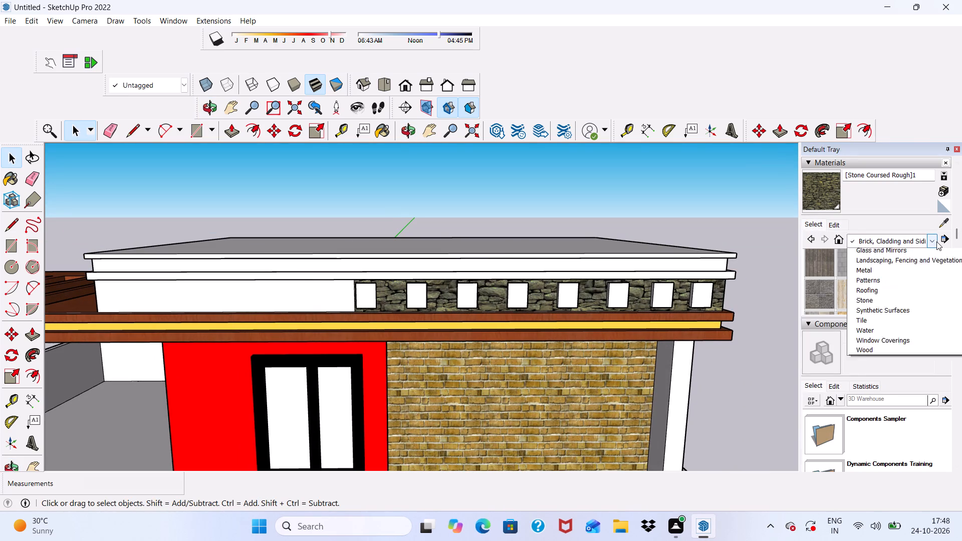
{"action": "left_click", "coordinate": [866, 297]}
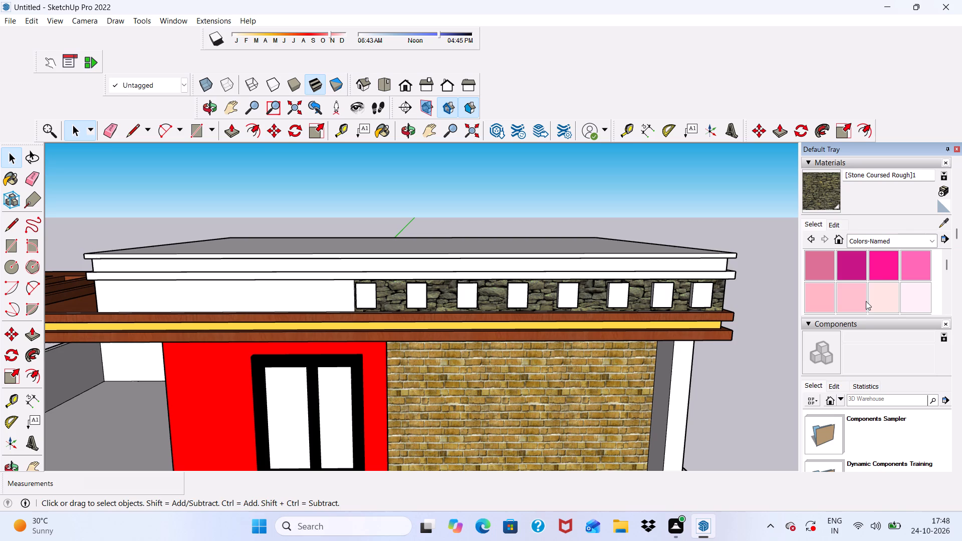
{"action": "scroll", "coordinate": [866, 301], "scroll_direction": "down", "scroll_amount": 2}
{"action": "left_click", "coordinate": [827, 298]}
{"action": "scroll", "coordinate": [432, 299], "scroll_direction": "up", "scroll_amount": 2}
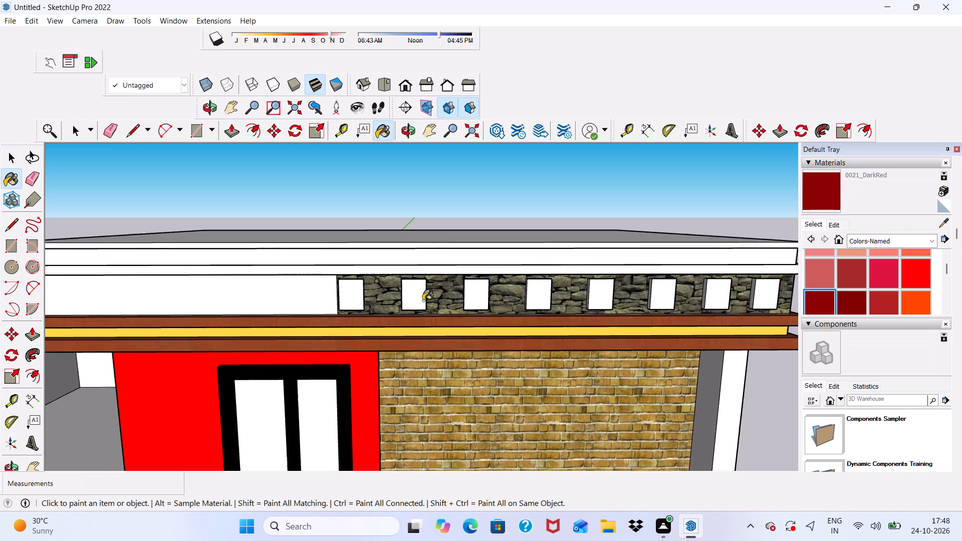
{"action": "scroll", "coordinate": [423, 301], "scroll_direction": "up", "scroll_amount": 2}
{"action": "left_click", "coordinate": [247, 295]}
{"action": "scroll", "coordinate": [245, 296], "scroll_direction": "down", "scroll_amount": 12}
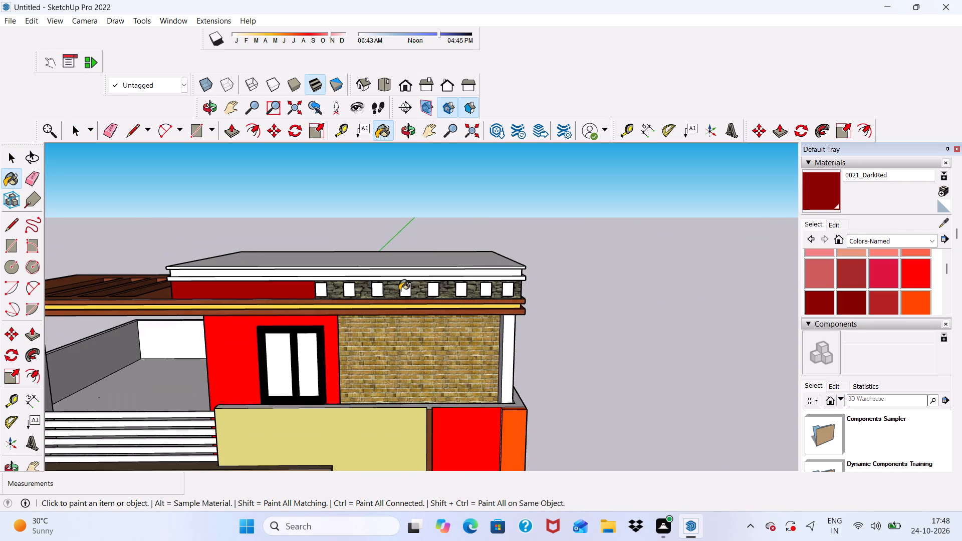
{"action": "middle_click_drag", "start_coordinate": [399, 291], "coordinate": [634, 303]}
{"action": "scroll", "coordinate": [412, 335], "scroll_direction": "up", "scroll_amount": 5}
{"action": "left_click", "coordinate": [443, 324]}
{"action": "middle_click_drag", "start_coordinate": [480, 341], "coordinate": [425, 329]}
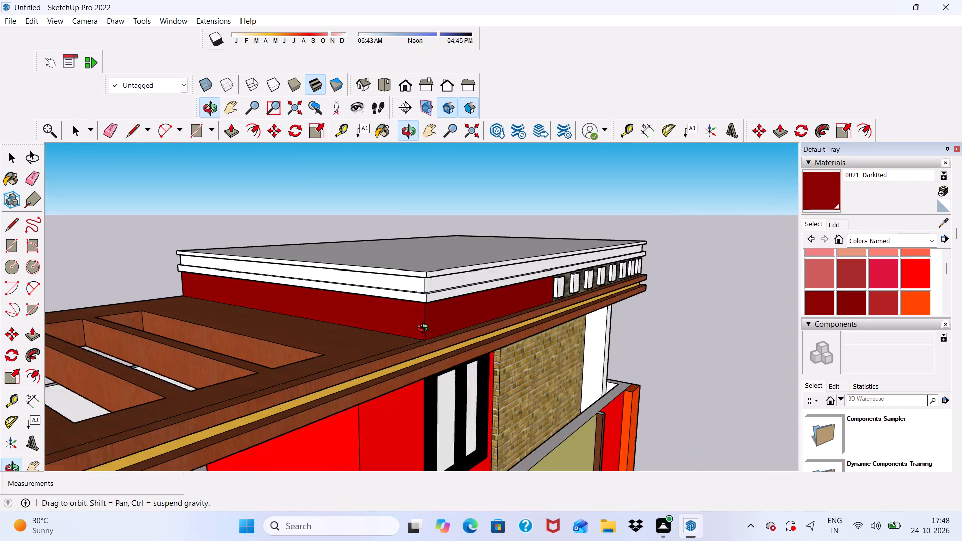
Paint the front faces of the parapet's two projecting bands and the lower band's top ledge with 0018_Brown from Colors-Named.
{"action": "middle_click_drag", "start_coordinate": [425, 329], "coordinate": [384, 345]}
{"action": "scroll", "coordinate": [382, 344], "scroll_direction": "down", "scroll_amount": 8}
{"action": "middle_click_drag", "start_coordinate": [397, 339], "coordinate": [437, 272]}
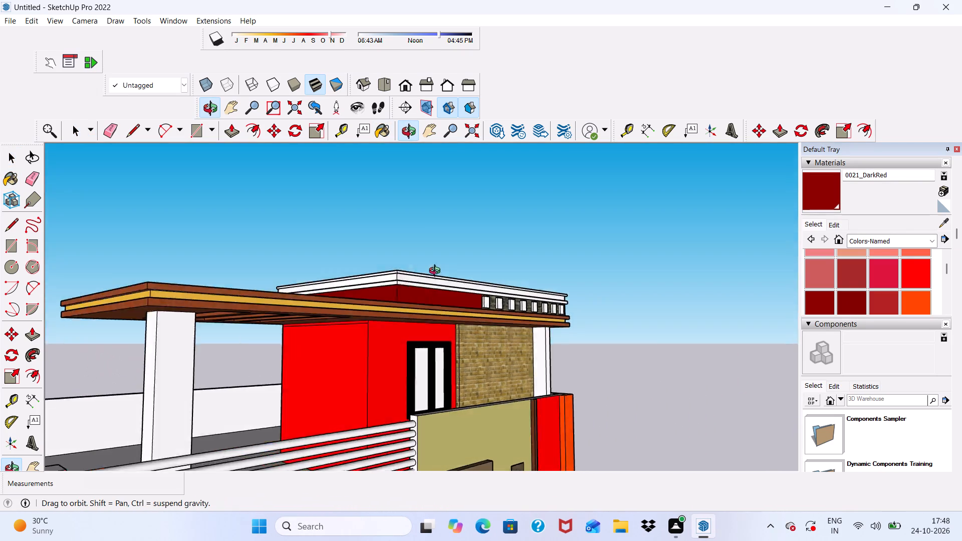
{"action": "middle_click_drag", "start_coordinate": [437, 272], "coordinate": [641, 333]}
{"action": "scroll", "coordinate": [309, 341], "scroll_direction": "up", "scroll_amount": 4}
{"action": "middle_click_drag", "start_coordinate": [313, 339], "coordinate": [25, 305]}
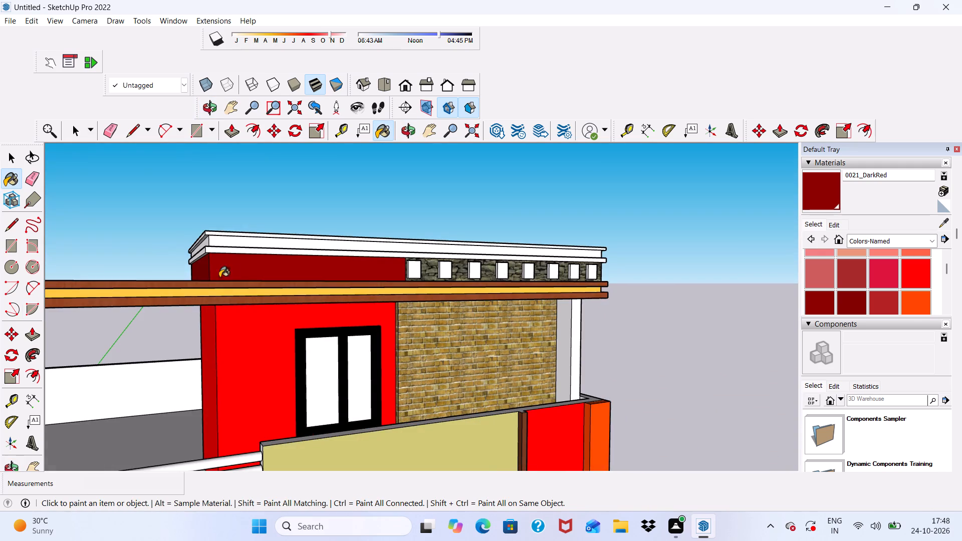
{"action": "scroll", "coordinate": [227, 282], "scroll_direction": "down", "scroll_amount": 2}
{"action": "middle_click_drag", "start_coordinate": [330, 284], "coordinate": [302, 294]}
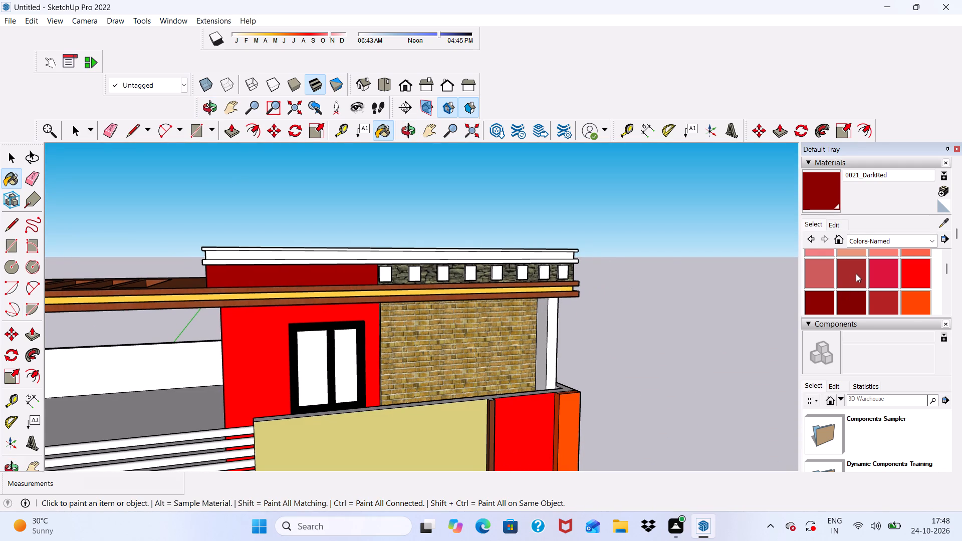
{"action": "left_click", "coordinate": [857, 272]}
{"action": "scroll", "coordinate": [517, 248], "scroll_direction": "up", "scroll_amount": 11}
{"action": "left_click", "coordinate": [312, 289]}
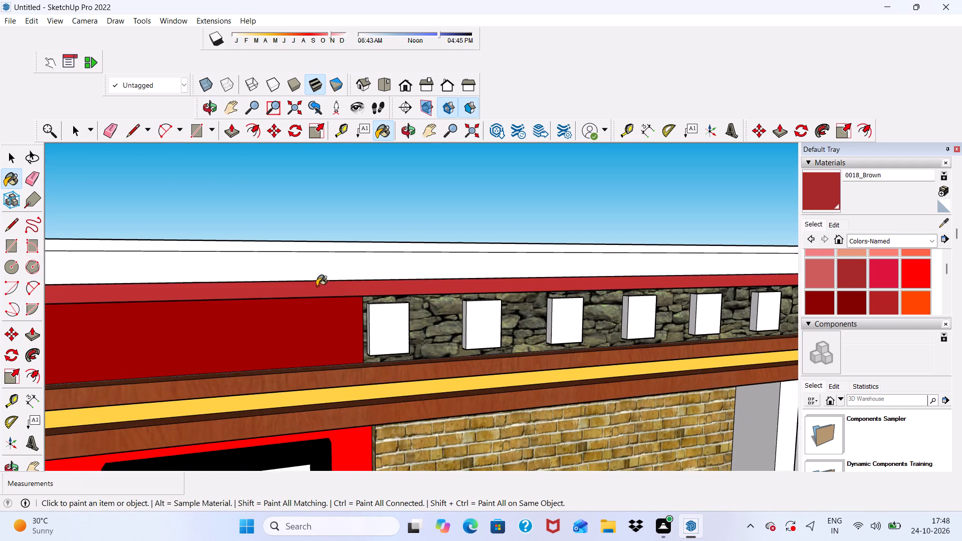
{"action": "scroll", "coordinate": [317, 286], "scroll_direction": "down", "scroll_amount": 5}
{"action": "middle_click_drag", "start_coordinate": [340, 304], "coordinate": [215, 362]}
{"action": "scroll", "coordinate": [232, 335], "scroll_direction": "up", "scroll_amount": 2}
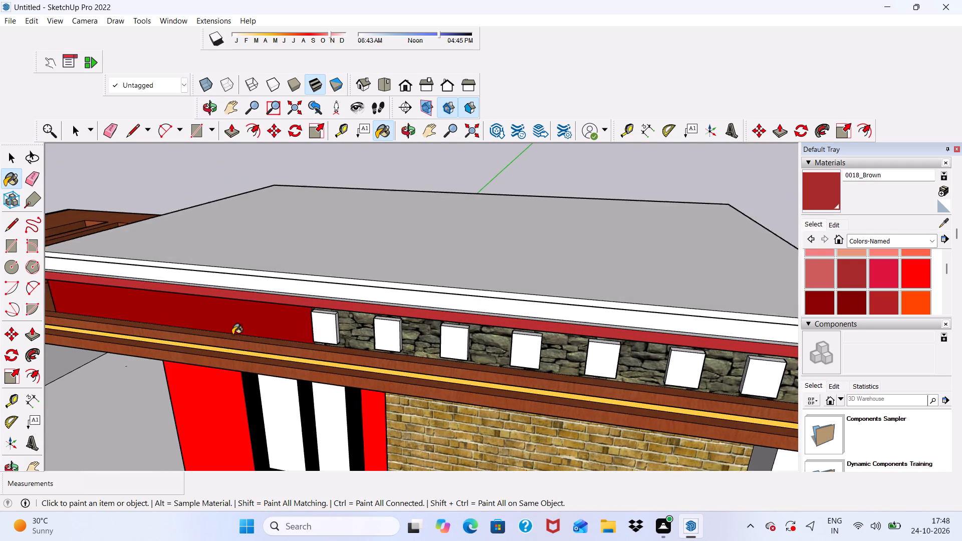
{"action": "scroll", "coordinate": [232, 335], "scroll_direction": "up", "scroll_amount": 8}
{"action": "scroll", "coordinate": [279, 236], "scroll_direction": "up", "scroll_amount": 5}
{"action": "left_click", "coordinate": [275, 258]}
{"action": "scroll", "coordinate": [275, 257], "scroll_direction": "down", "scroll_amount": 5}
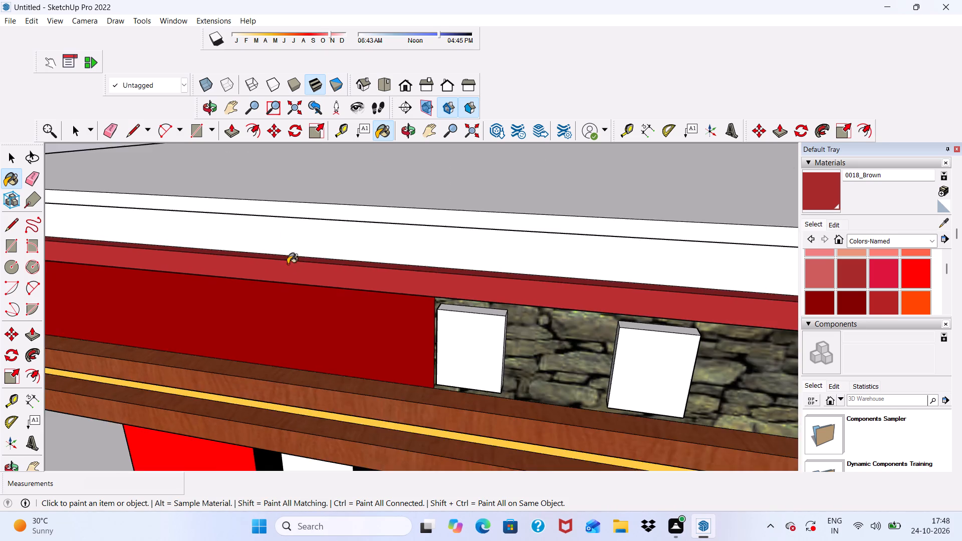
{"action": "scroll", "coordinate": [288, 264], "scroll_direction": "down", "scroll_amount": 12}
{"action": "scroll", "coordinate": [319, 304], "scroll_direction": "up", "scroll_amount": 3}
{"action": "left_click", "coordinate": [340, 267]}
{"action": "scroll", "coordinate": [335, 274], "scroll_direction": "up", "scroll_amount": 2}
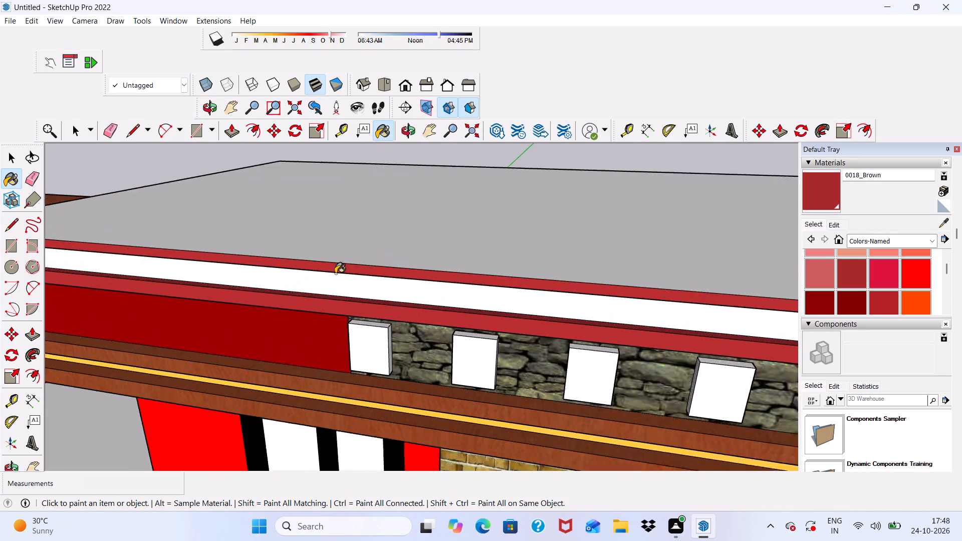
Paint the undersides of the upper and lower projecting bands along the parapet front with 0018_Brown.
{"action": "scroll", "coordinate": [335, 274], "scroll_direction": "up", "scroll_amount": 4}
{"action": "scroll", "coordinate": [255, 269], "scroll_direction": "down", "scroll_amount": 4}
{"action": "middle_click_drag", "start_coordinate": [251, 308], "coordinate": [322, 127]}
{"action": "scroll", "coordinate": [318, 197], "scroll_direction": "up", "scroll_amount": 4}
{"action": "scroll", "coordinate": [268, 288], "scroll_direction": "down", "scroll_amount": 1}
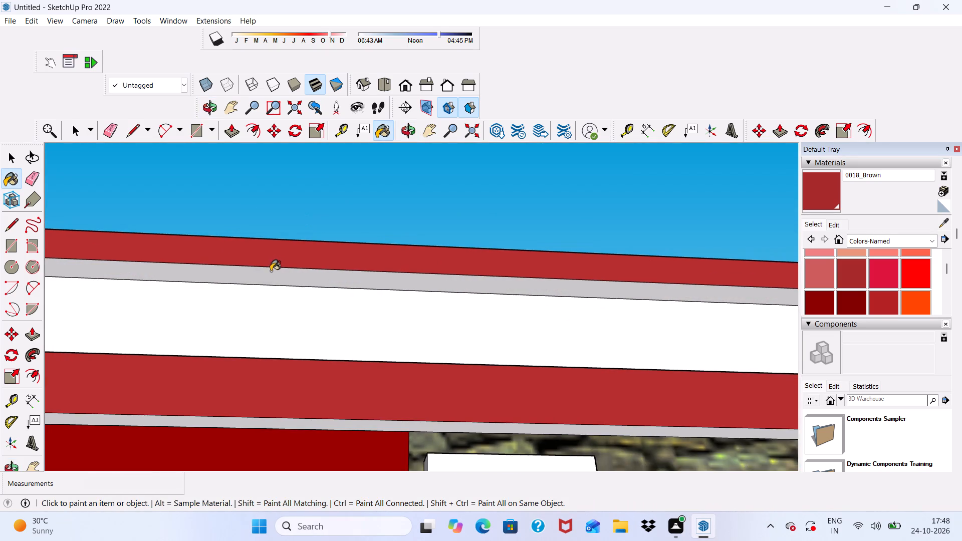
{"action": "scroll", "coordinate": [271, 274], "scroll_direction": "up", "scroll_amount": 1}
{"action": "left_click", "coordinate": [272, 274]}
{"action": "scroll", "coordinate": [270, 275], "scroll_direction": "down", "scroll_amount": 4}
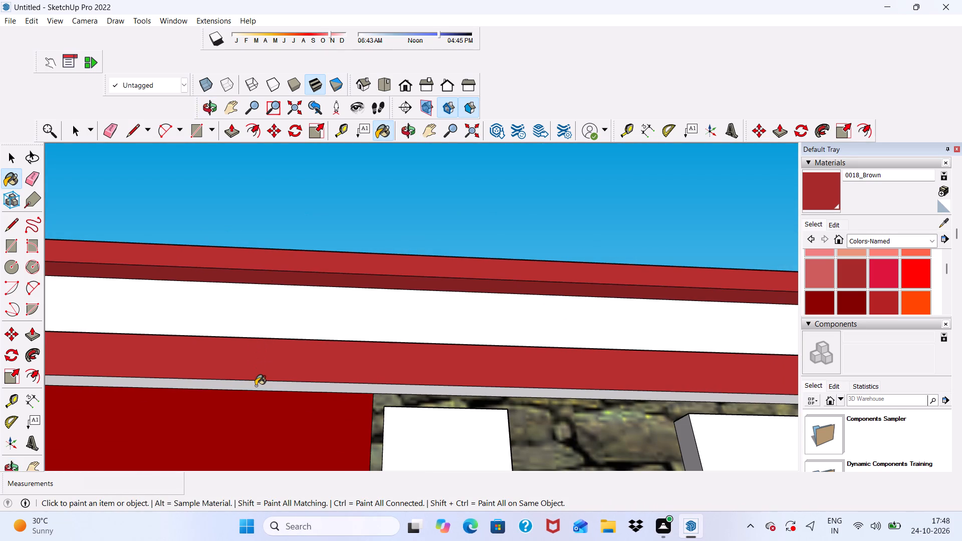
{"action": "left_click", "coordinate": [256, 387]}
Paint the two projecting bands on the parapet's pergola-side face with 0018_Brown, including the lower band's ledge.
{"action": "scroll", "coordinate": [254, 366], "scroll_direction": "down", "scroll_amount": 11}
{"action": "middle_click_drag", "start_coordinate": [281, 367], "coordinate": [419, 400]}
{"action": "scroll", "coordinate": [345, 361], "scroll_direction": "down", "scroll_amount": 12}
{"action": "middle_click_drag", "start_coordinate": [280, 373], "coordinate": [351, 416]}
{"action": "scroll", "coordinate": [244, 384], "scroll_direction": "up", "scroll_amount": 5}
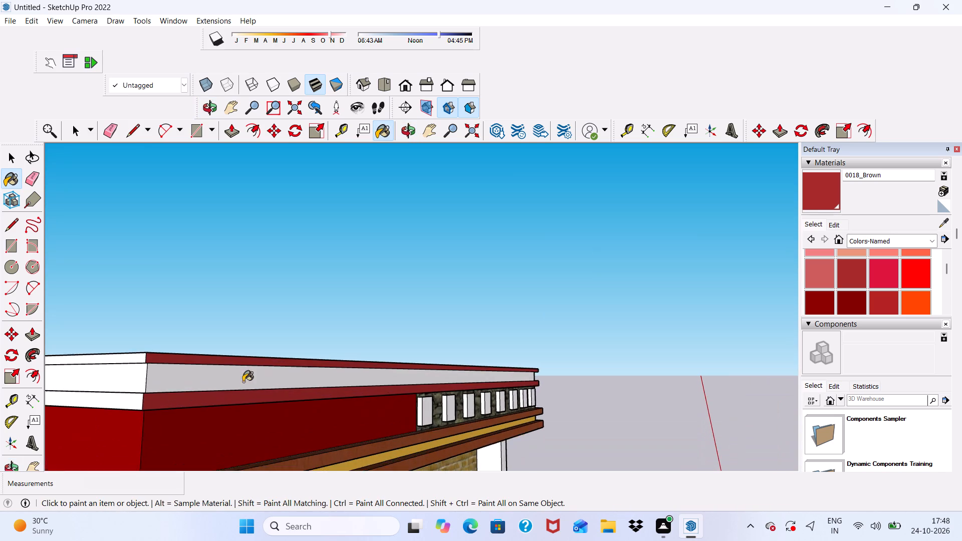
{"action": "scroll", "coordinate": [118, 365], "scroll_direction": "up", "scroll_amount": 5}
{"action": "left_click", "coordinate": [111, 344]}
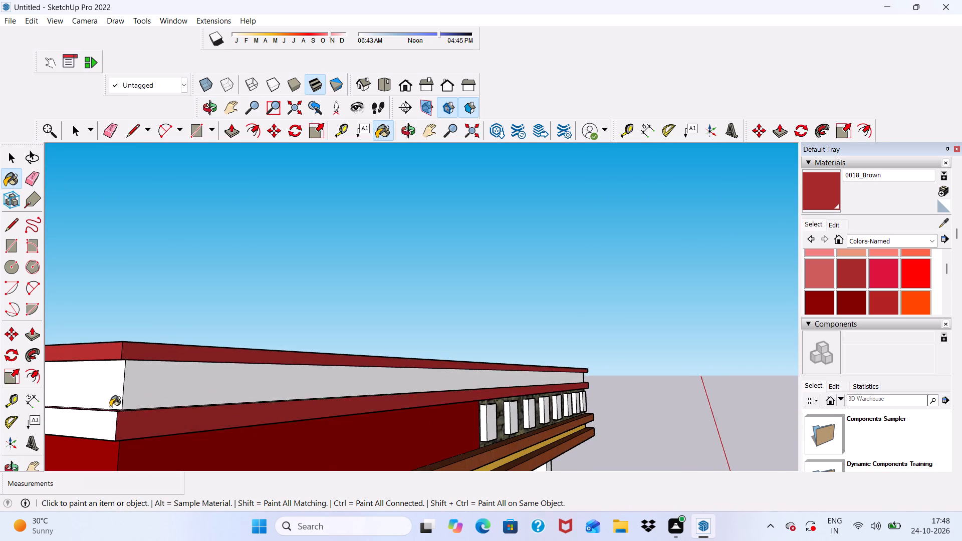
{"action": "left_click", "coordinate": [109, 411]}
{"action": "scroll", "coordinate": [114, 392], "scroll_direction": "down", "scroll_amount": 13}
{"action": "middle_click_drag", "start_coordinate": [275, 400], "coordinate": [420, 406]}
{"action": "scroll", "coordinate": [382, 423], "scroll_direction": "up", "scroll_amount": 3}
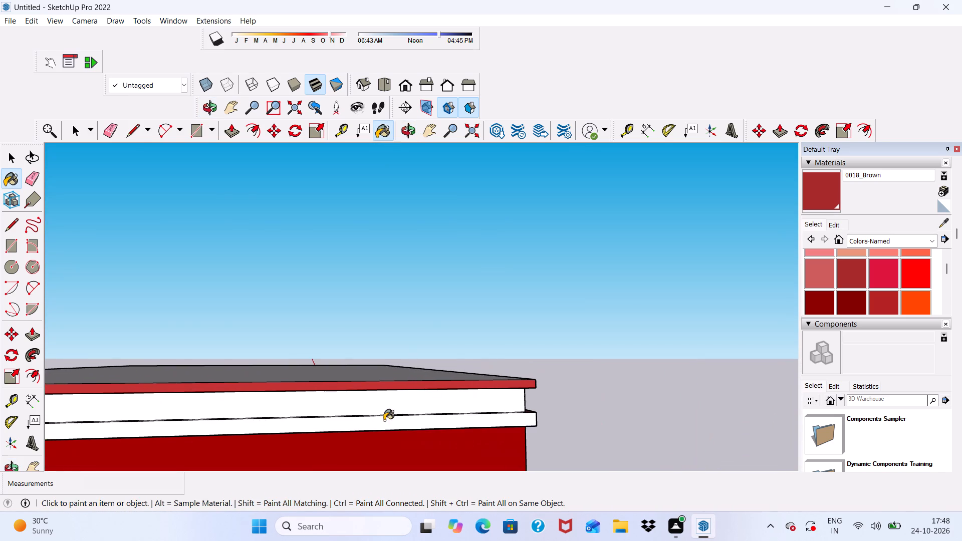
{"action": "left_click", "coordinate": [373, 422]}
{"action": "middle_click_drag", "start_coordinate": [375, 422], "coordinate": [219, 448]}
{"action": "scroll", "coordinate": [253, 432], "scroll_direction": "up", "scroll_amount": 2}
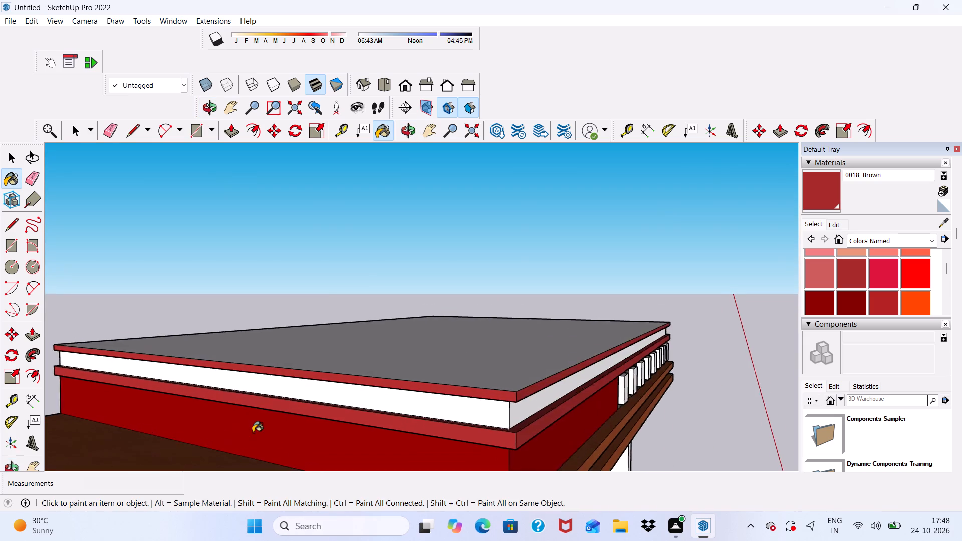
{"action": "scroll", "coordinate": [253, 432], "scroll_direction": "up", "scroll_amount": 12}
{"action": "left_click", "coordinate": [266, 372]}
Switch to the standard front view and examine the parapet's newly coloured bands.
{"action": "scroll", "coordinate": [265, 374], "scroll_direction": "down", "scroll_amount": 4}
{"action": "middle_click_drag", "start_coordinate": [270, 397], "coordinate": [330, 173]}
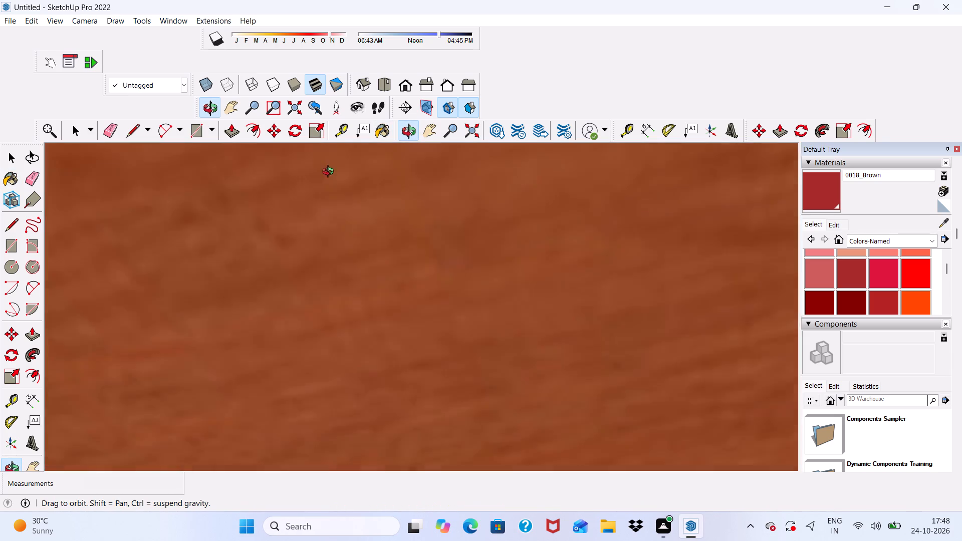
{"action": "middle_click_drag", "start_coordinate": [330, 173], "coordinate": [404, 296]}
{"action": "scroll", "coordinate": [387, 310], "scroll_direction": "up", "scroll_amount": 1}
{"action": "scroll", "coordinate": [336, 316], "scroll_direction": "down", "scroll_amount": 5}
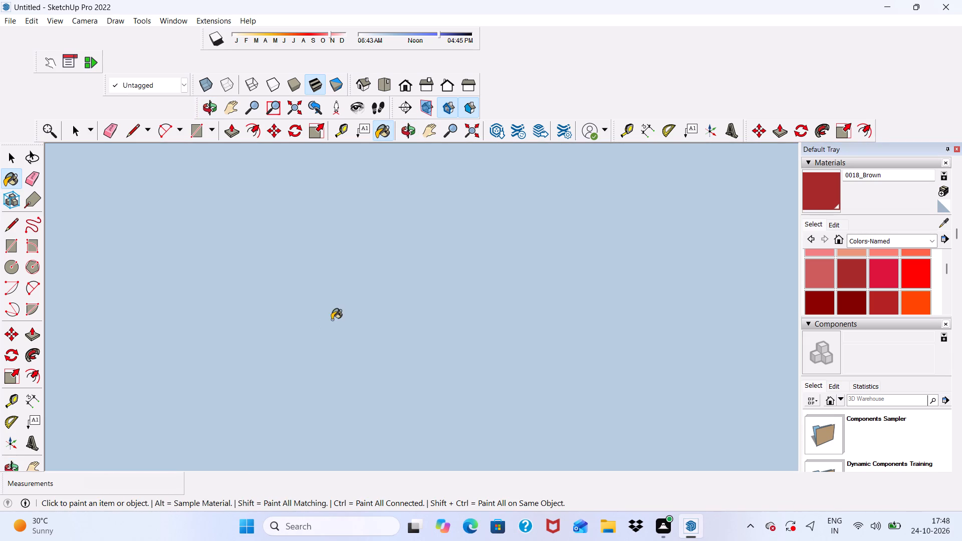
{"action": "scroll", "coordinate": [332, 320], "scroll_direction": "down", "scroll_amount": 4}
{"action": "left_click", "coordinate": [404, 87]}
{"action": "scroll", "coordinate": [370, 228], "scroll_direction": "down", "scroll_amount": 2}
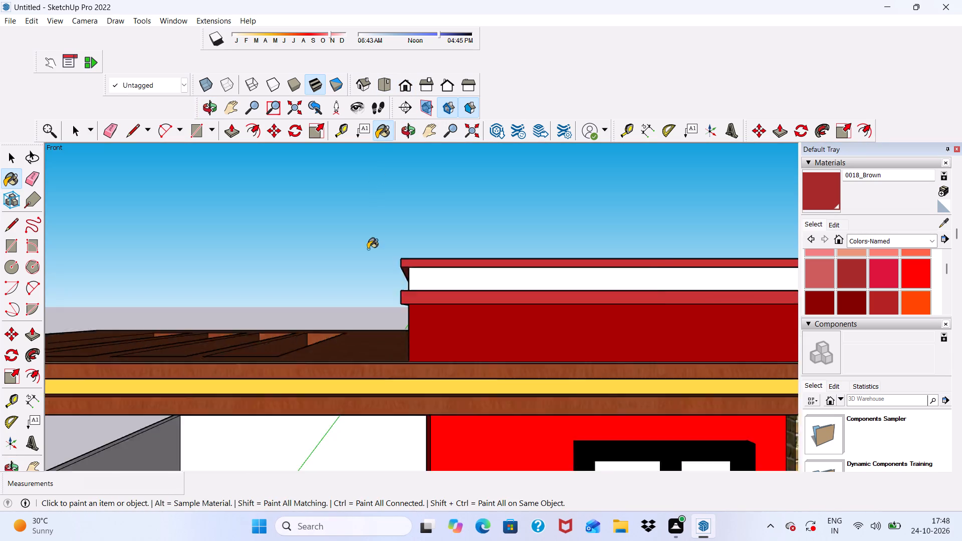
{"action": "scroll", "coordinate": [368, 249], "scroll_direction": "down", "scroll_amount": 7}
{"action": "scroll", "coordinate": [427, 327], "scroll_direction": "down", "scroll_amount": 1}
{"action": "middle_click_drag", "start_coordinate": [431, 334], "coordinate": [432, 359]}
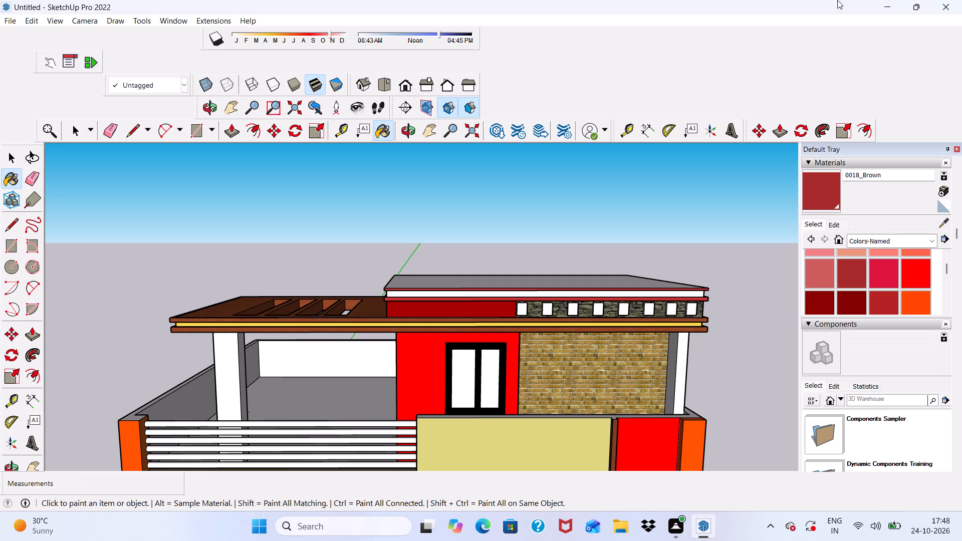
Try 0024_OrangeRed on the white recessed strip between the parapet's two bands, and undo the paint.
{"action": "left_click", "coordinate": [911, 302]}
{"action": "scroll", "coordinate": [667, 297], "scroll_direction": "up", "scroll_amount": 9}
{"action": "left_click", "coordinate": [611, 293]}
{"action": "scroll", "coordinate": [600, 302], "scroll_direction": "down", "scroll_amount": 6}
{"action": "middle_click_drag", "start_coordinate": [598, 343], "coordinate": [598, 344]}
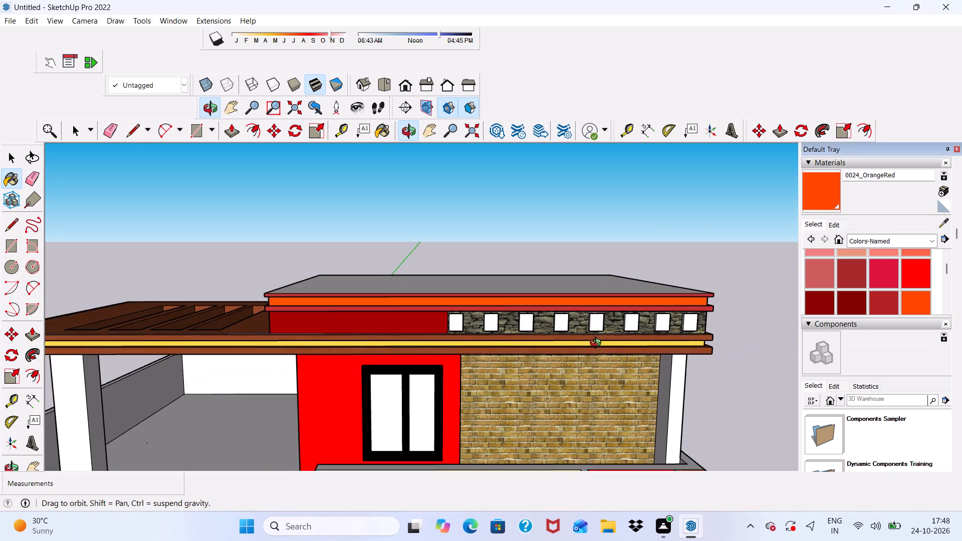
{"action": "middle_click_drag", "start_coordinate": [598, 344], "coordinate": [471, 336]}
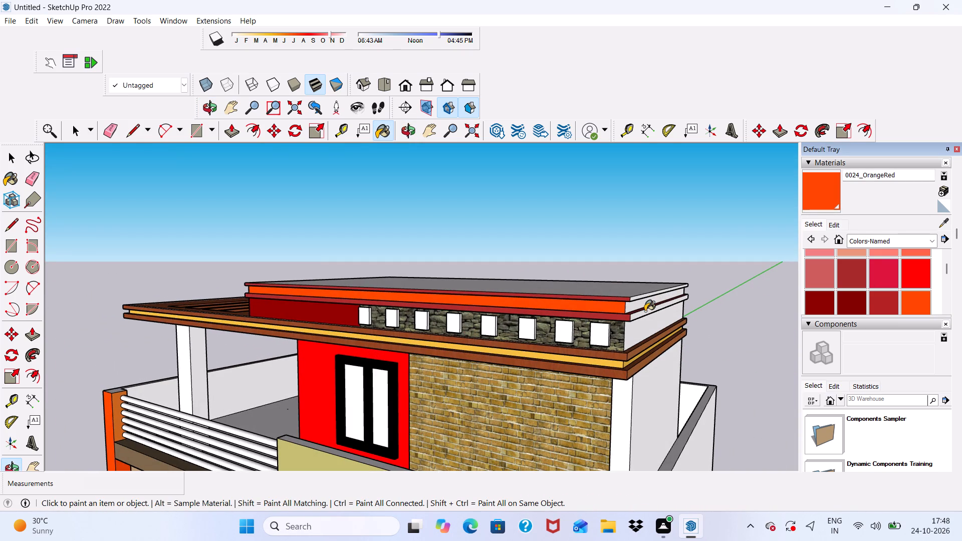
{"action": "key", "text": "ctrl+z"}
Paint the recessed strip between the parapet's two bands with 0037_SandyBrown along the front and at the stone-clad end's corner.
{"action": "scroll", "coordinate": [830, 287], "scroll_direction": "down", "scroll_amount": 2}
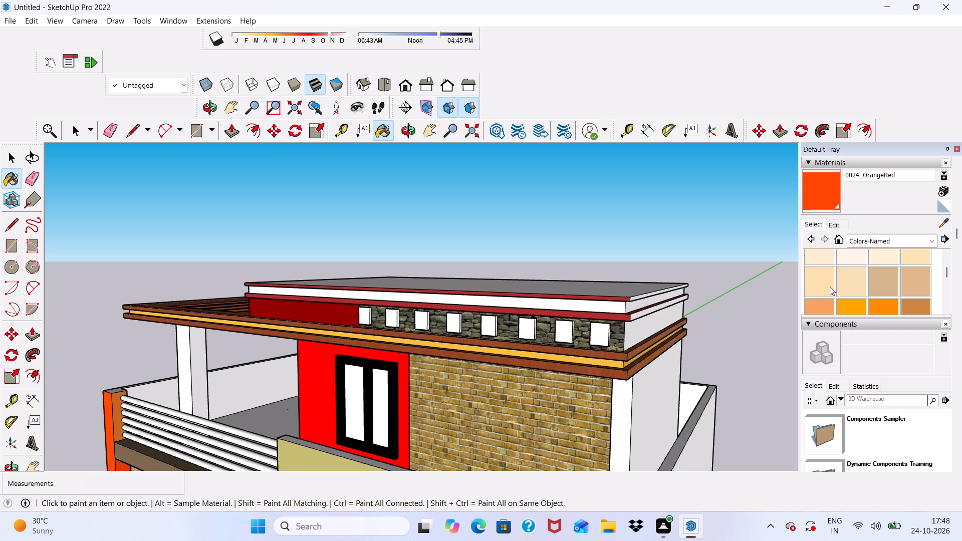
{"action": "left_click", "coordinate": [816, 302]}
{"action": "scroll", "coordinate": [543, 320], "scroll_direction": "up", "scroll_amount": 7}
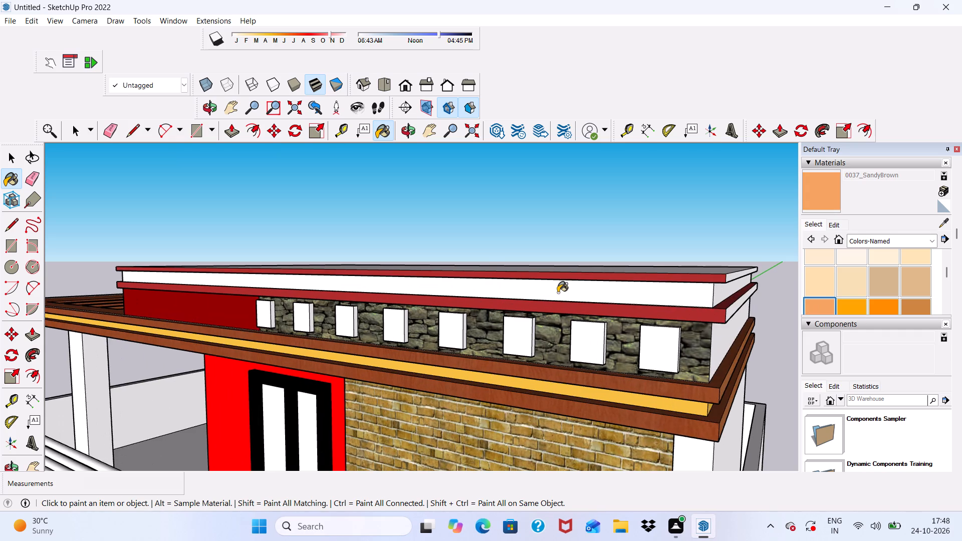
{"action": "left_click", "coordinate": [558, 293]}
{"action": "scroll", "coordinate": [553, 300], "scroll_direction": "down", "scroll_amount": 5}
{"action": "middle_click_drag", "start_coordinate": [656, 316], "coordinate": [590, 354]}
{"action": "scroll", "coordinate": [606, 344], "scroll_direction": "up", "scroll_amount": 9}
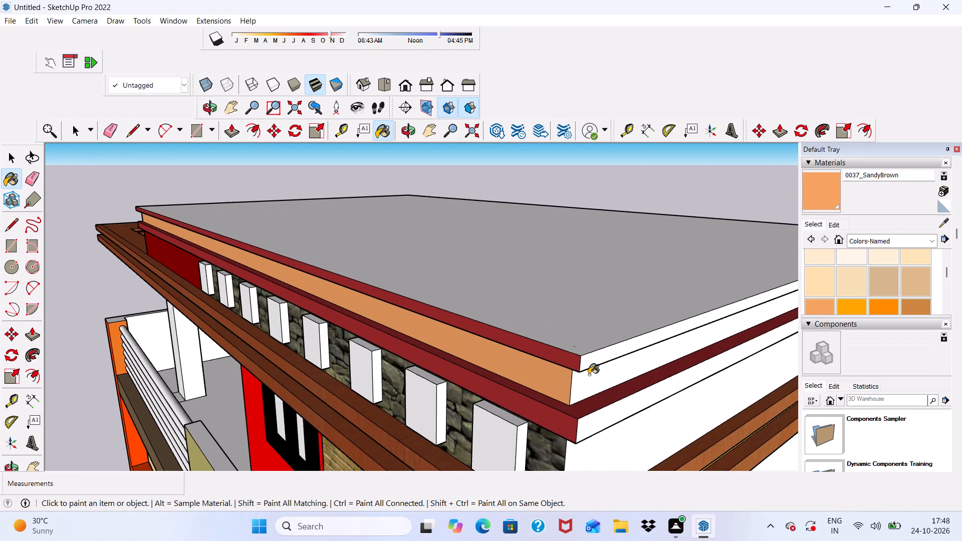
{"action": "left_click", "coordinate": [589, 375]}
Paint the recessed strip on the parapet's pergola-side face with 0037_SandyBrown and finish painting.
{"action": "scroll", "coordinate": [576, 375], "scroll_direction": "down", "scroll_amount": 5}
{"action": "middle_click_drag", "start_coordinate": [485, 369], "coordinate": [769, 401]}
{"action": "scroll", "coordinate": [779, 403], "scroll_direction": "up", "scroll_amount": 1}
{"action": "scroll", "coordinate": [761, 388], "scroll_direction": "down", "scroll_amount": 9}
{"action": "scroll", "coordinate": [649, 397], "scroll_direction": "up", "scroll_amount": 4}
{"action": "scroll", "coordinate": [481, 339], "scroll_direction": "down", "scroll_amount": 4}
{"action": "scroll", "coordinate": [553, 357], "scroll_direction": "up", "scroll_amount": 2}
{"action": "middle_click_drag", "start_coordinate": [553, 358], "coordinate": [682, 310]}
{"action": "scroll", "coordinate": [688, 318], "scroll_direction": "down", "scroll_amount": 1}
{"action": "scroll", "coordinate": [343, 397], "scroll_direction": "up", "scroll_amount": 4}
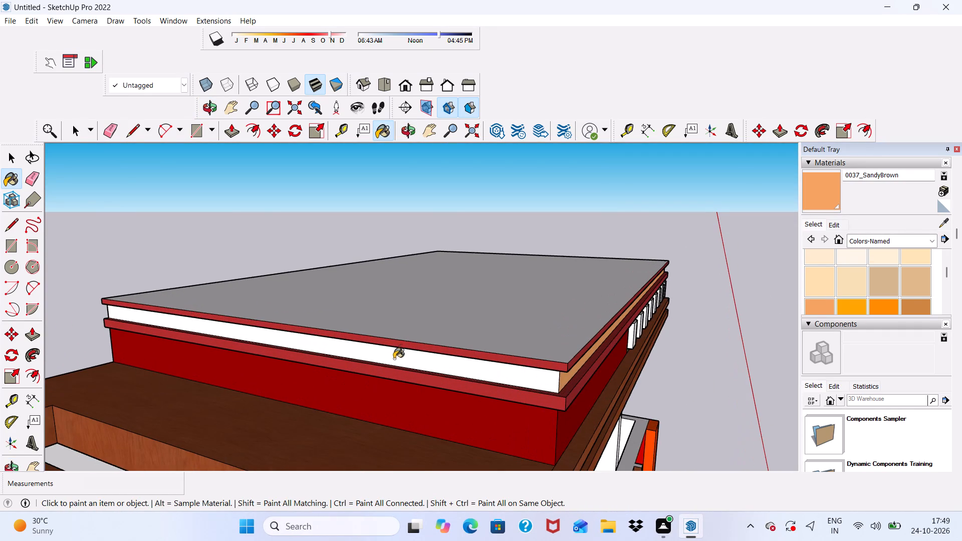
{"action": "left_click", "coordinate": [400, 353]}
{"action": "scroll", "coordinate": [365, 366], "scroll_direction": "down", "scroll_amount": 10}
{"action": "middle_click_drag", "start_coordinate": [385, 408], "coordinate": [289, 320]}
{"action": "scroll", "coordinate": [286, 320], "scroll_direction": "up", "scroll_amount": 2}
{"action": "scroll", "coordinate": [286, 322], "scroll_direction": "down", "scroll_amount": 5}
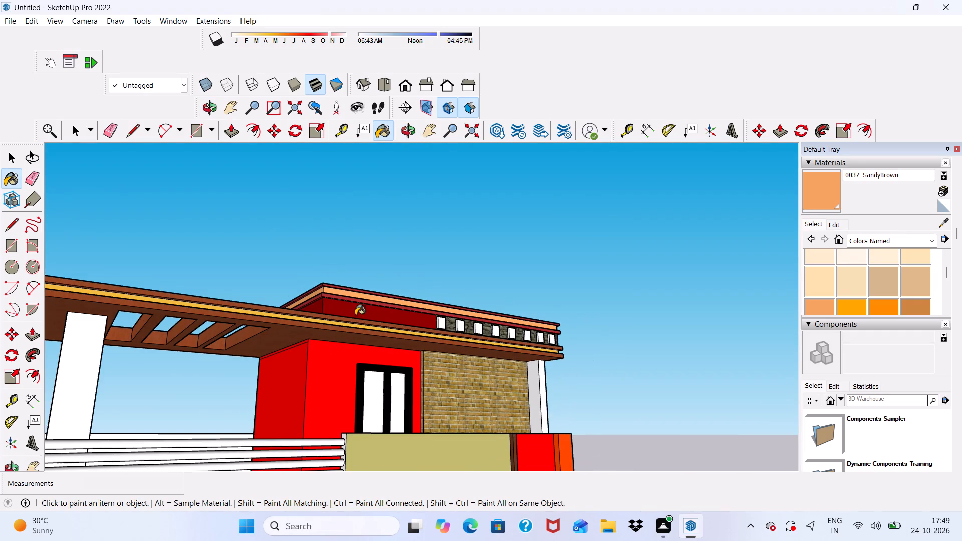
{"action": "key", "text": "space"}
Examine the colours of the parapet and the whole front elevation down to the compound wall.
{"action": "middle_click_drag", "start_coordinate": [359, 336], "coordinate": [282, 371]}
{"action": "scroll", "coordinate": [323, 308], "scroll_direction": "down", "scroll_amount": 5}
{"action": "scroll", "coordinate": [473, 359], "scroll_direction": "down", "scroll_amount": 1}
{"action": "scroll", "coordinate": [476, 395], "scroll_direction": "up", "scroll_amount": 3}
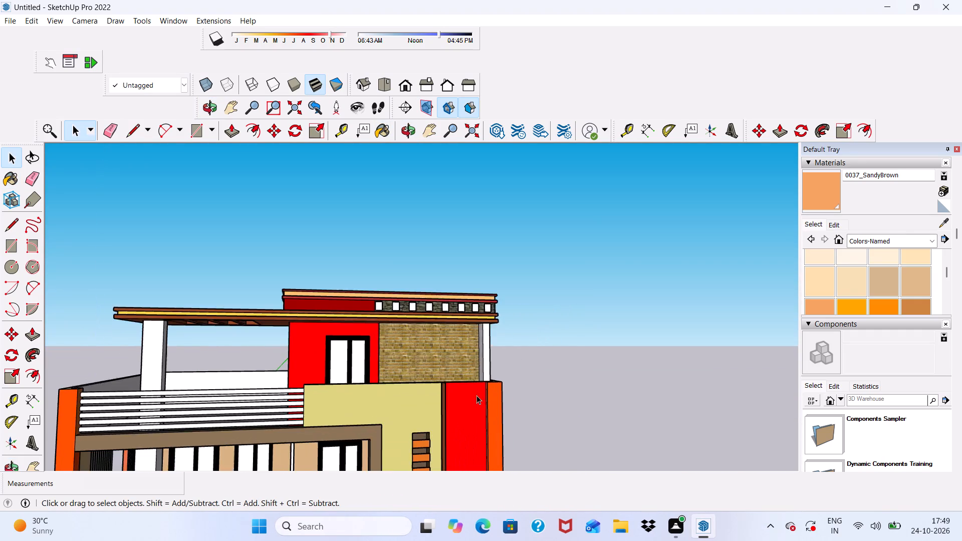
{"action": "scroll", "coordinate": [465, 379], "scroll_direction": "down", "scroll_amount": 8}
{"action": "scroll", "coordinate": [419, 438], "scroll_direction": "up", "scroll_amount": 5}
{"action": "middle_click_drag", "start_coordinate": [419, 446], "coordinate": [394, 490]}
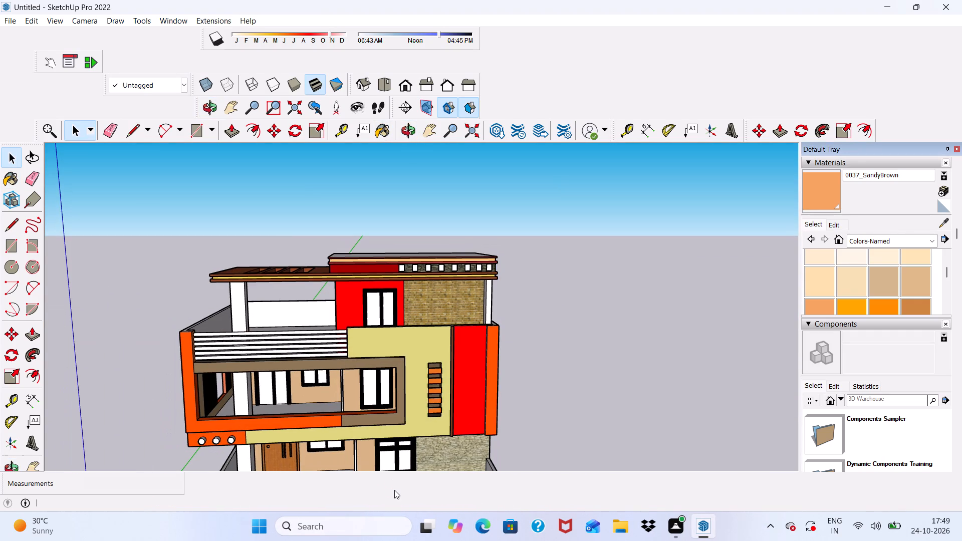
{"action": "scroll", "coordinate": [394, 490], "scroll_direction": "up", "scroll_amount": 1}
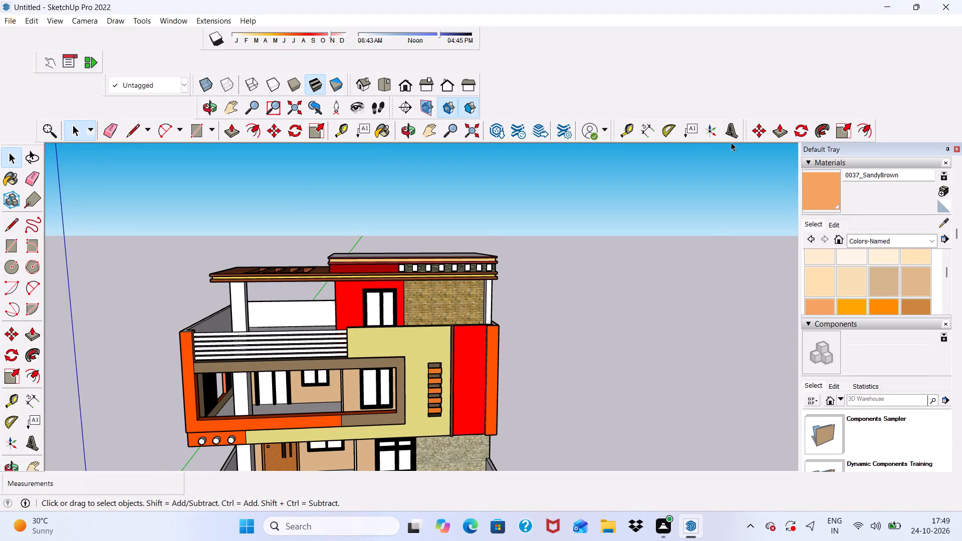
{"action": "scroll", "coordinate": [553, 407], "scroll_direction": "up", "scroll_amount": 1}
{"action": "scroll", "coordinate": [475, 264], "scroll_direction": "down", "scroll_amount": 4}
{"action": "scroll", "coordinate": [367, 335], "scroll_direction": "down", "scroll_amount": 5}
{"action": "scroll", "coordinate": [311, 488], "scroll_direction": "up", "scroll_amount": 6}
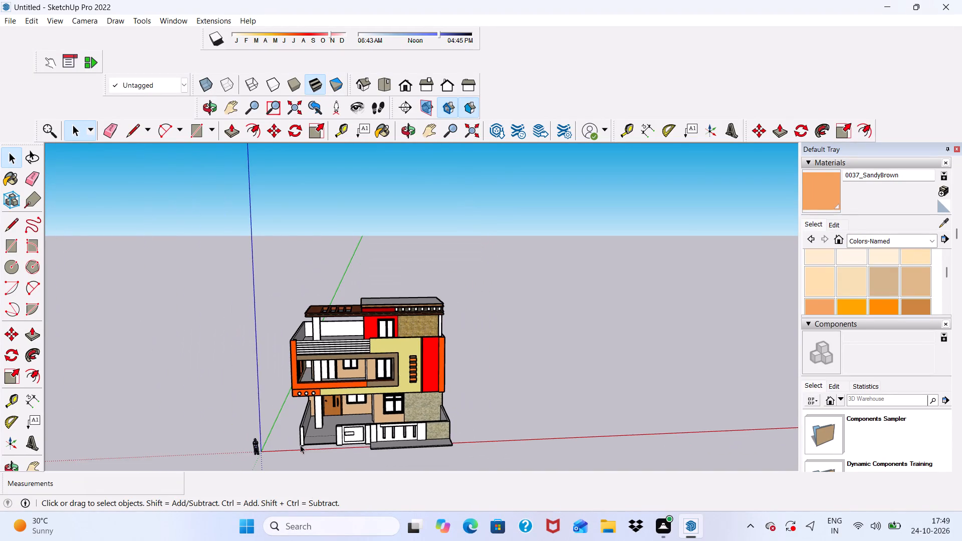
{"action": "scroll", "coordinate": [300, 442], "scroll_direction": "up", "scroll_amount": 5}
{"action": "scroll", "coordinate": [321, 451], "scroll_direction": "down", "scroll_amount": 2}
{"action": "scroll", "coordinate": [332, 448], "scroll_direction": "up", "scroll_amount": 3}
{"action": "scroll", "coordinate": [333, 447], "scroll_direction": "down", "scroll_amount": 1}
{"action": "middle_click_drag", "start_coordinate": [333, 446], "coordinate": [324, 414]}
{"action": "scroll", "coordinate": [314, 403], "scroll_direction": "up", "scroll_amount": 1}
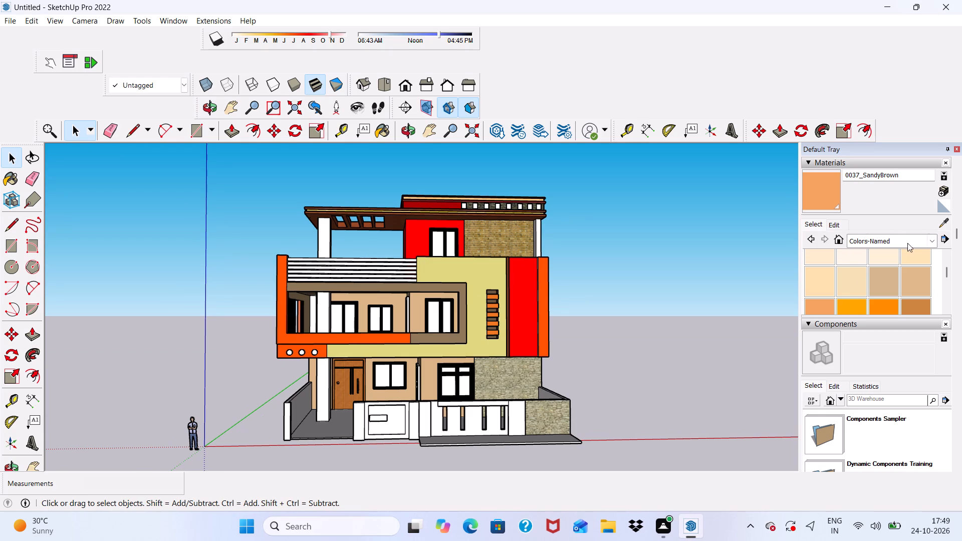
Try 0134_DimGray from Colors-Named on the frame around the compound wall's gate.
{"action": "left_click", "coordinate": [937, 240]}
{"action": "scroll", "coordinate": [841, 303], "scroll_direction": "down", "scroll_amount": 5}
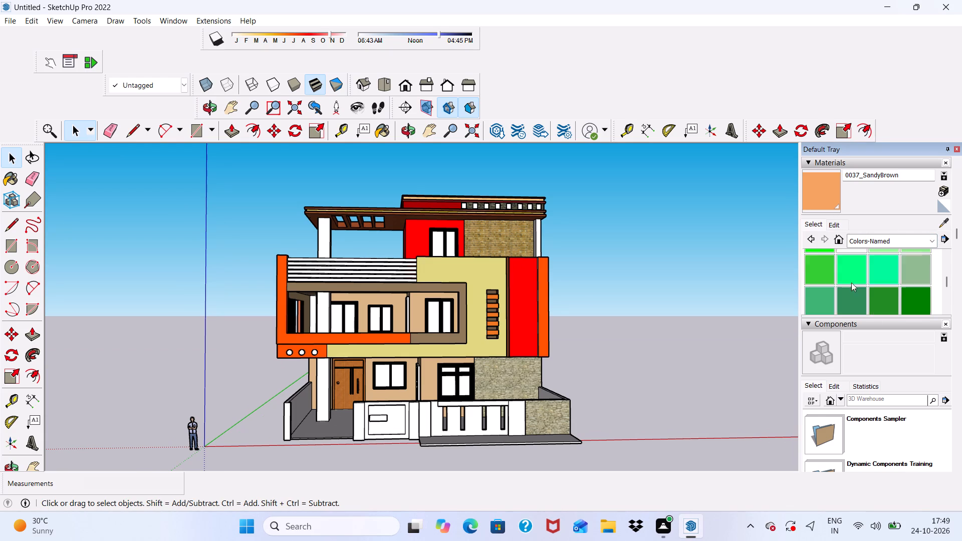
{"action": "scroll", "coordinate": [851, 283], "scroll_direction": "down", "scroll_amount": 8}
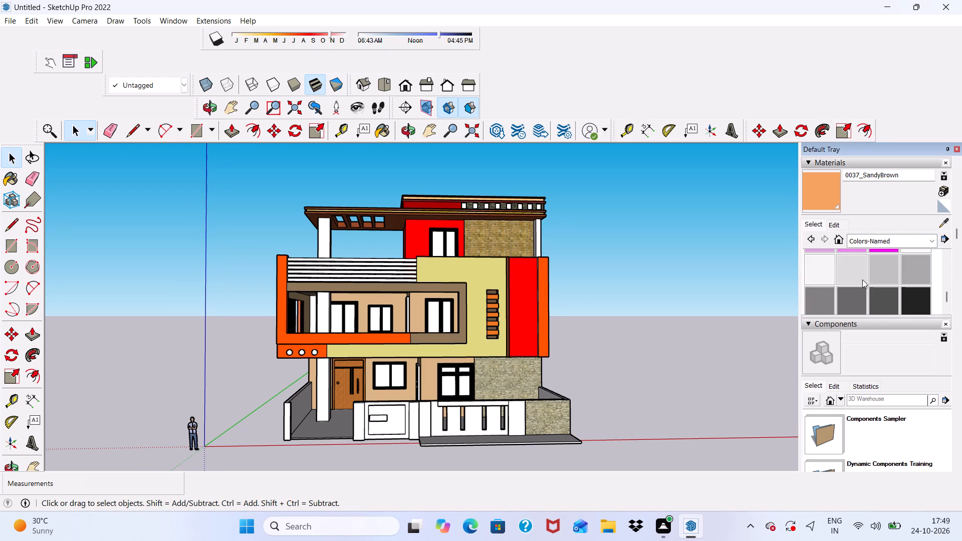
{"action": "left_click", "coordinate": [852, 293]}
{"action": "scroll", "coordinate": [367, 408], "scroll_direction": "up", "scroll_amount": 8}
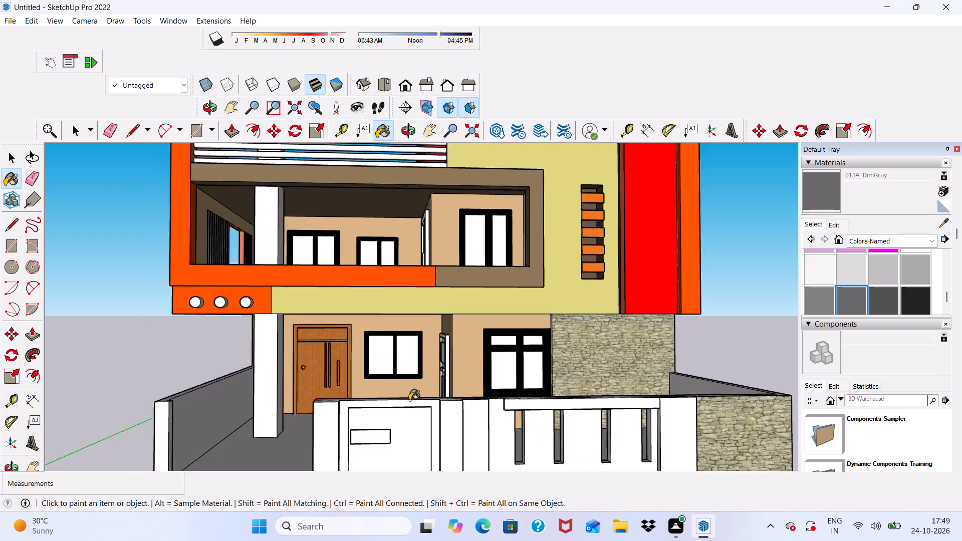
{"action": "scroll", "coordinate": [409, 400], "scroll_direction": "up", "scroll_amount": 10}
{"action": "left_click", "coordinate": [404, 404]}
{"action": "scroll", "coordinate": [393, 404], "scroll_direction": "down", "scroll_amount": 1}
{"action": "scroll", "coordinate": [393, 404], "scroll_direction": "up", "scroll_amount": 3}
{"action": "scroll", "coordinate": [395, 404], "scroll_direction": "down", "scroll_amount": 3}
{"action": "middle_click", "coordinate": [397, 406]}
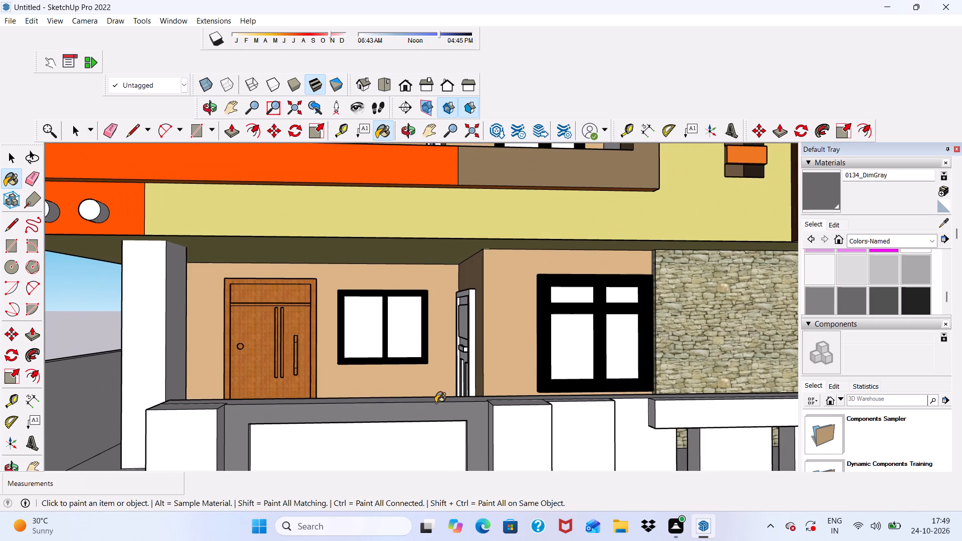
Paint the frame around the compound wall's gate with 0135_DarkGray.
{"action": "left_click", "coordinate": [884, 304]}
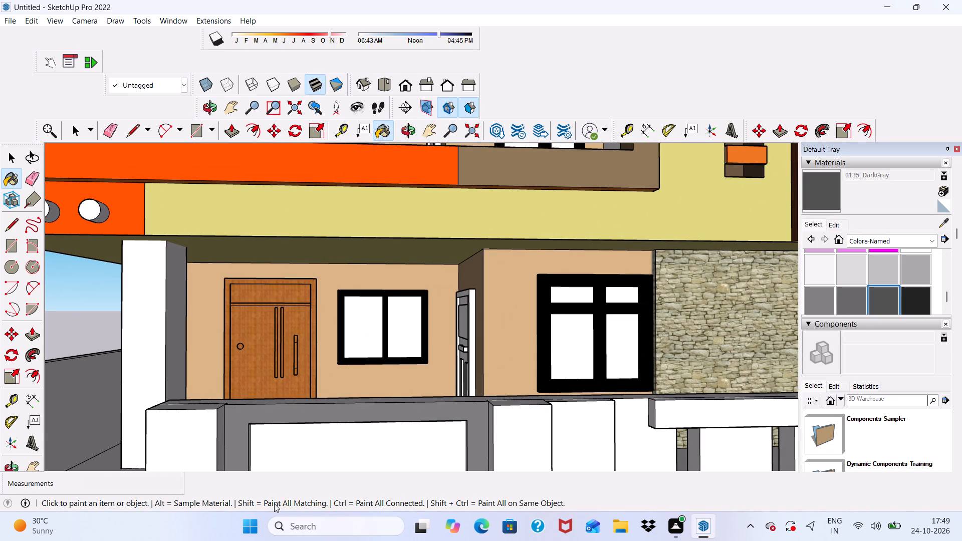
{"action": "scroll", "coordinate": [251, 504], "scroll_direction": "up", "scroll_amount": 4}
{"action": "left_click", "coordinate": [248, 410]}
{"action": "middle_click_drag", "start_coordinate": [273, 410], "coordinate": [253, 483]}
{"action": "scroll", "coordinate": [253, 480], "scroll_direction": "up", "scroll_amount": 3}
{"action": "scroll", "coordinate": [253, 417], "scroll_direction": "down", "scroll_amount": 5}
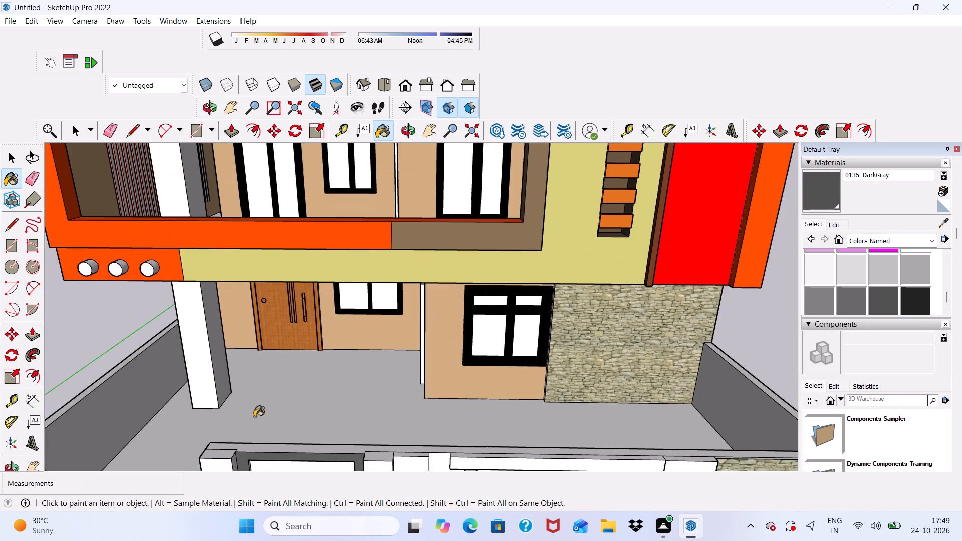
Paint the remaining top and inner edge faces of the compound wall's gate frame with 0135_DarkGray.
{"action": "scroll", "coordinate": [254, 417], "scroll_direction": "down", "scroll_amount": 1}
{"action": "scroll", "coordinate": [298, 440], "scroll_direction": "up", "scroll_amount": 3}
{"action": "left_click", "coordinate": [295, 442]}
{"action": "scroll", "coordinate": [287, 429], "scroll_direction": "down", "scroll_amount": 4}
{"action": "middle_click_drag", "start_coordinate": [265, 429], "coordinate": [271, 257]}
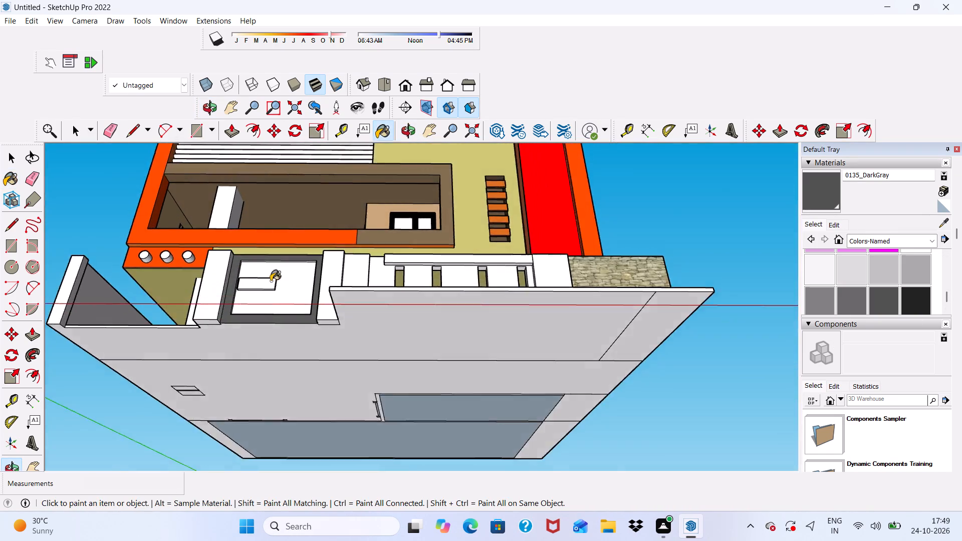
{"action": "scroll", "coordinate": [271, 282], "scroll_direction": "up", "scroll_amount": 12}
{"action": "middle_click_drag", "start_coordinate": [232, 298], "coordinate": [190, 436]}
{"action": "scroll", "coordinate": [217, 370], "scroll_direction": "up", "scroll_amount": 10}
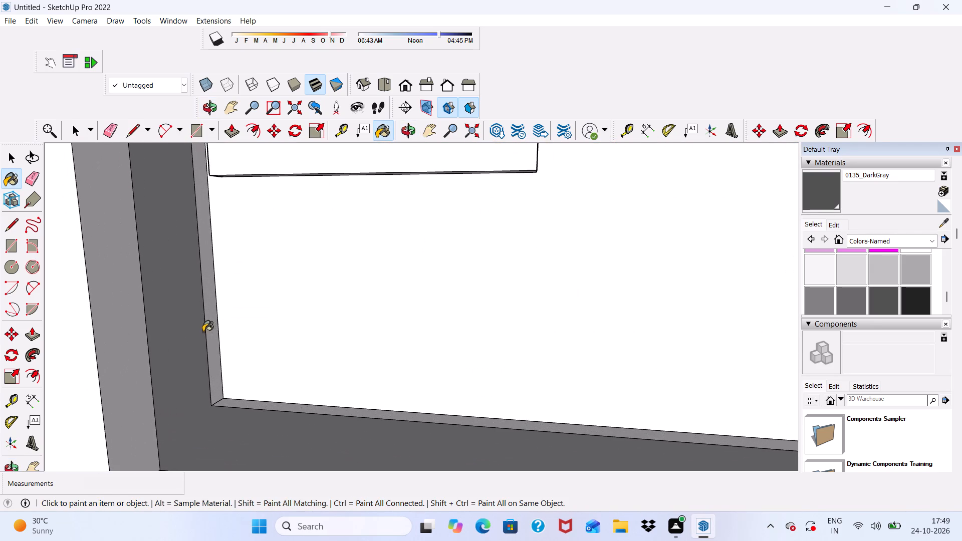
{"action": "left_click", "coordinate": [211, 325]}
{"action": "scroll", "coordinate": [229, 386], "scroll_direction": "up", "scroll_amount": 3}
{"action": "left_click", "coordinate": [244, 410]}
{"action": "scroll", "coordinate": [219, 392], "scroll_direction": "down", "scroll_amount": 5}
{"action": "middle_click_drag", "start_coordinate": [213, 393], "coordinate": [224, 395]}
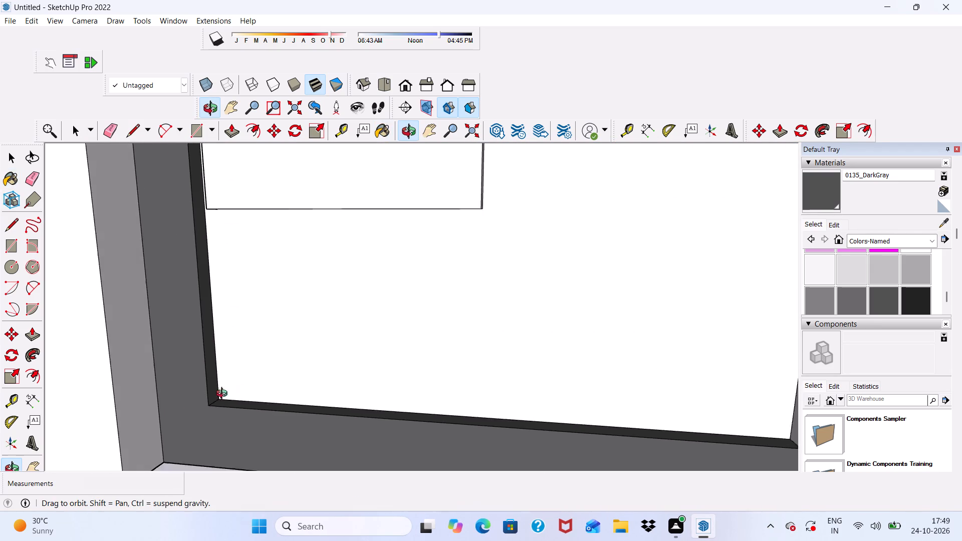
{"action": "middle_click_drag", "start_coordinate": [224, 395], "coordinate": [351, 393]}
{"action": "left_click", "coordinate": [688, 311]}
{"action": "scroll", "coordinate": [606, 320], "scroll_direction": "down", "scroll_amount": 4}
{"action": "middle_click_drag", "start_coordinate": [581, 344], "coordinate": [498, 154]}
{"action": "scroll", "coordinate": [492, 155], "scroll_direction": "up", "scroll_amount": 1}
{"action": "scroll", "coordinate": [429, 226], "scroll_direction": "down", "scroll_amount": 5}
{"action": "scroll", "coordinate": [400, 160], "scroll_direction": "up", "scroll_amount": 10}
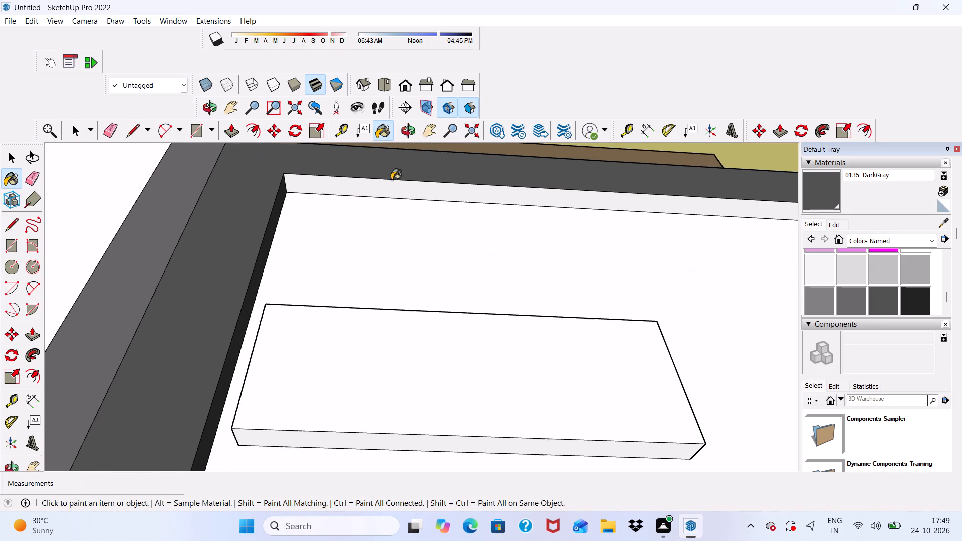
{"action": "left_click", "coordinate": [388, 186]}
Paint the front and all edge faces of the rectangular block on the gate panel with 0135_DarkGray.
{"action": "left_click", "coordinate": [345, 346]}
{"action": "scroll", "coordinate": [347, 372], "scroll_direction": "down", "scroll_amount": 1}
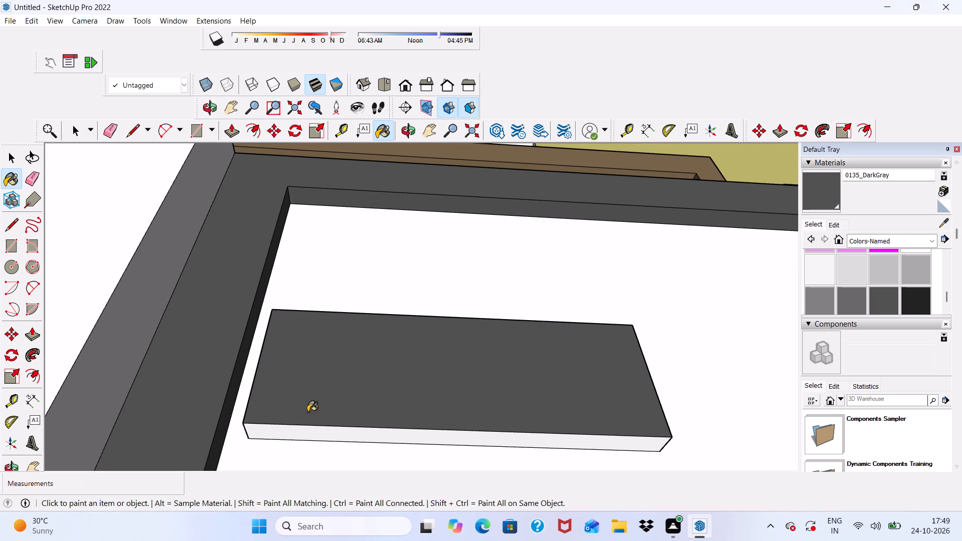
{"action": "left_click", "coordinate": [296, 431]}
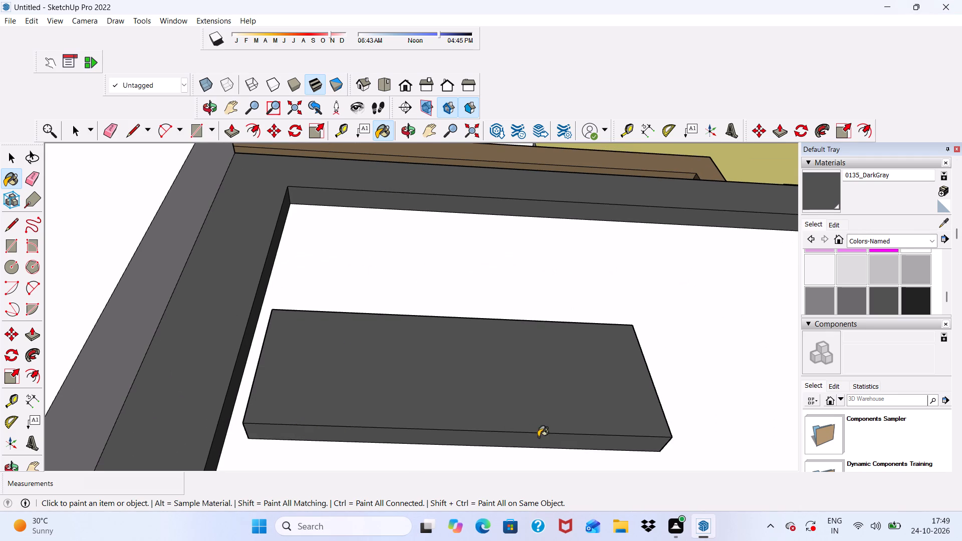
{"action": "middle_click_drag", "start_coordinate": [540, 439], "coordinate": [399, 472]}
{"action": "scroll", "coordinate": [400, 472], "scroll_direction": "down", "scroll_amount": 1}
{"action": "scroll", "coordinate": [700, 343], "scroll_direction": "up", "scroll_amount": 2}
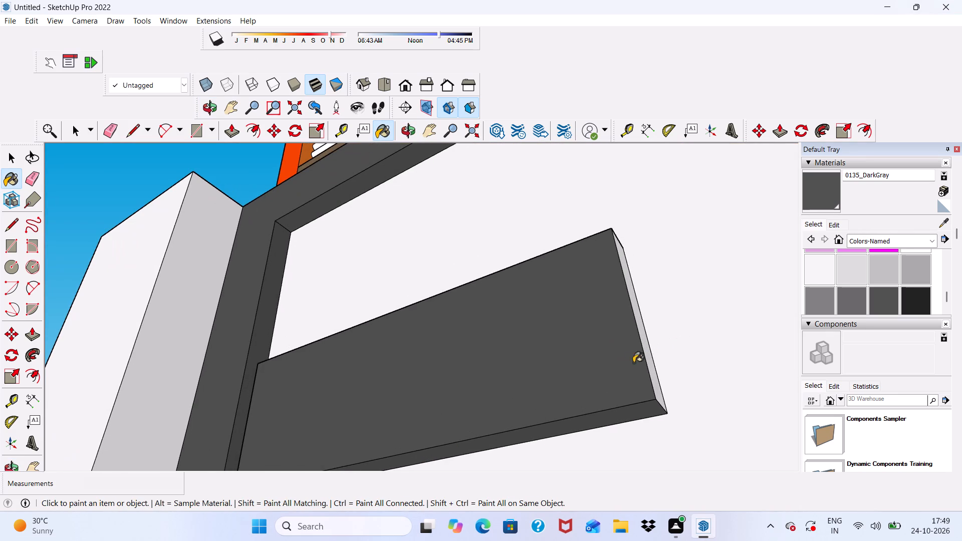
{"action": "left_click", "coordinate": [654, 378]}
{"action": "scroll", "coordinate": [577, 369], "scroll_direction": "down", "scroll_amount": 2}
{"action": "middle_click_drag", "start_coordinate": [547, 377], "coordinate": [706, 444]}
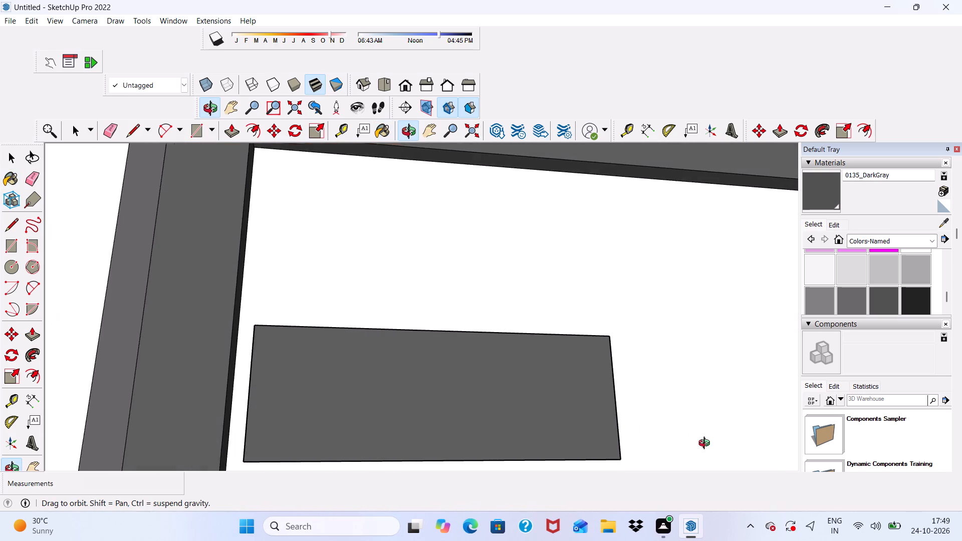
{"action": "middle_click_drag", "start_coordinate": [706, 444], "coordinate": [706, 446]}
{"action": "scroll", "coordinate": [235, 355], "scroll_direction": "up", "scroll_amount": 4}
{"action": "middle_click_drag", "start_coordinate": [242, 350], "coordinate": [314, 409]}
{"action": "scroll", "coordinate": [274, 368], "scroll_direction": "up", "scroll_amount": 4}
{"action": "left_click", "coordinate": [279, 356]}
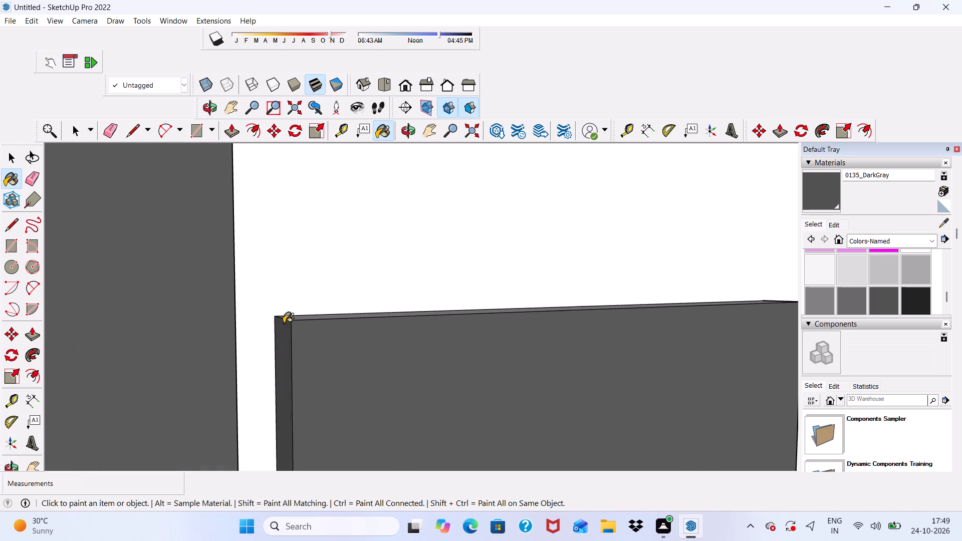
{"action": "scroll", "coordinate": [284, 323], "scroll_direction": "up", "scroll_amount": 1}
{"action": "scroll", "coordinate": [290, 322], "scroll_direction": "down", "scroll_amount": 1}
{"action": "middle_click_drag", "start_coordinate": [300, 321], "coordinate": [305, 361]}
{"action": "left_click", "coordinate": [297, 311]}
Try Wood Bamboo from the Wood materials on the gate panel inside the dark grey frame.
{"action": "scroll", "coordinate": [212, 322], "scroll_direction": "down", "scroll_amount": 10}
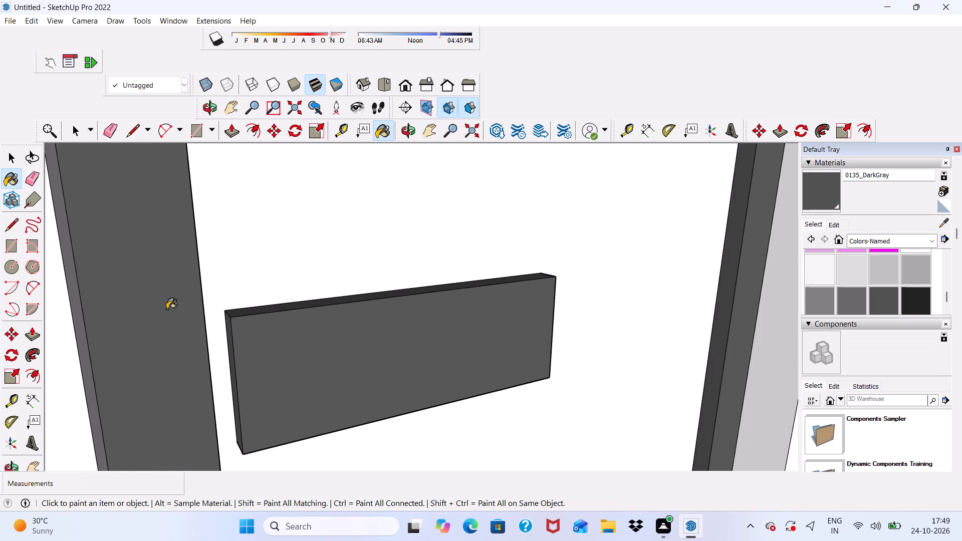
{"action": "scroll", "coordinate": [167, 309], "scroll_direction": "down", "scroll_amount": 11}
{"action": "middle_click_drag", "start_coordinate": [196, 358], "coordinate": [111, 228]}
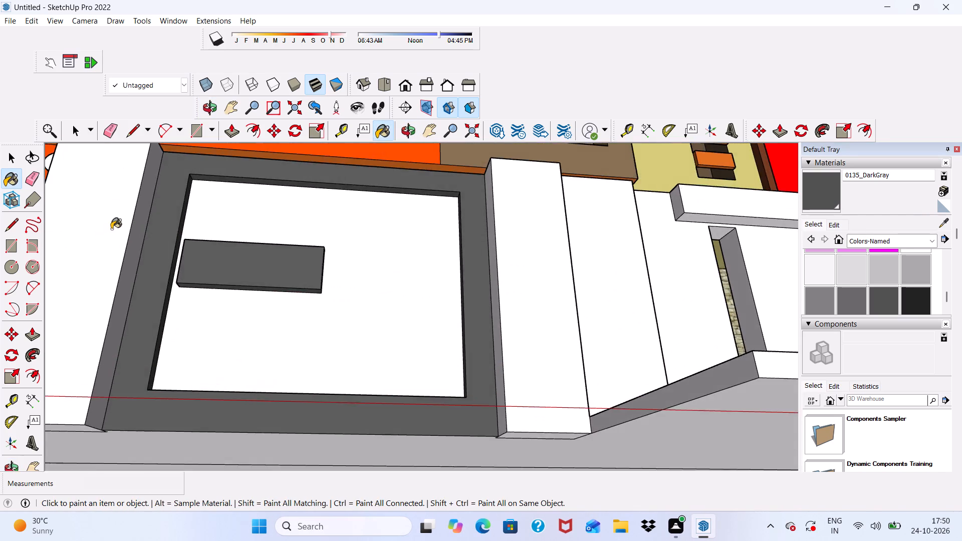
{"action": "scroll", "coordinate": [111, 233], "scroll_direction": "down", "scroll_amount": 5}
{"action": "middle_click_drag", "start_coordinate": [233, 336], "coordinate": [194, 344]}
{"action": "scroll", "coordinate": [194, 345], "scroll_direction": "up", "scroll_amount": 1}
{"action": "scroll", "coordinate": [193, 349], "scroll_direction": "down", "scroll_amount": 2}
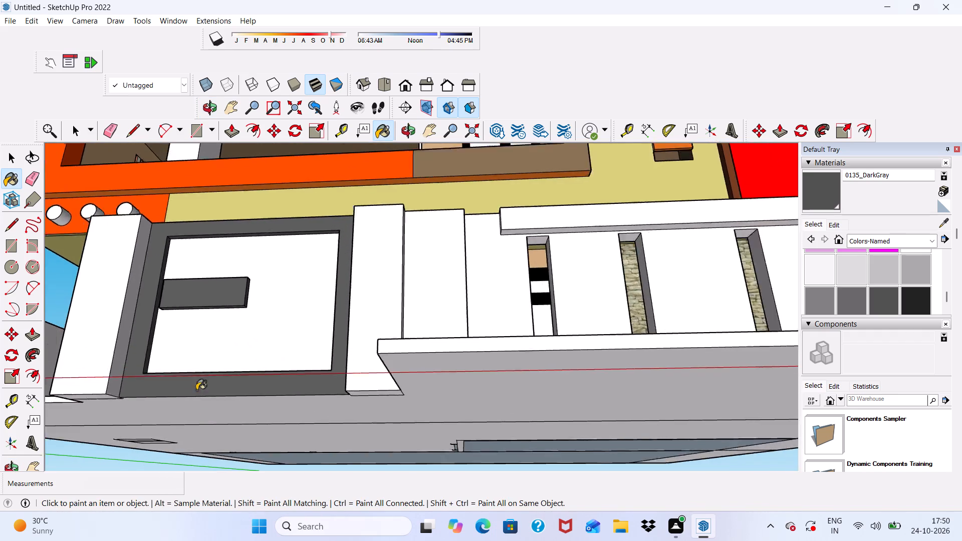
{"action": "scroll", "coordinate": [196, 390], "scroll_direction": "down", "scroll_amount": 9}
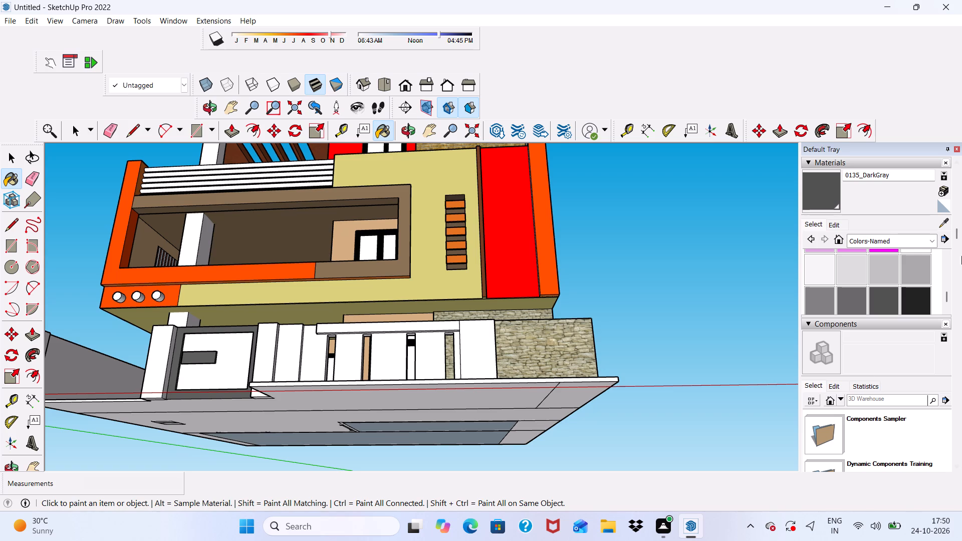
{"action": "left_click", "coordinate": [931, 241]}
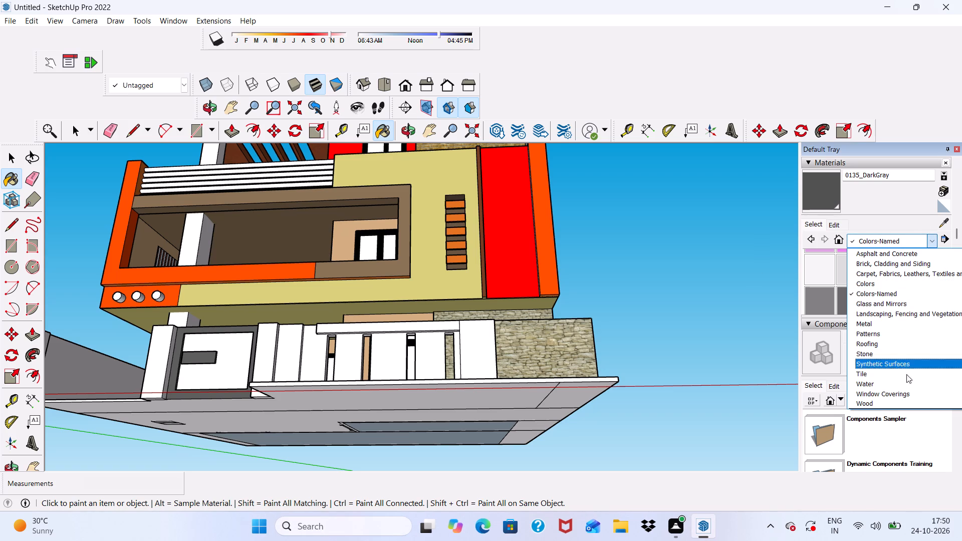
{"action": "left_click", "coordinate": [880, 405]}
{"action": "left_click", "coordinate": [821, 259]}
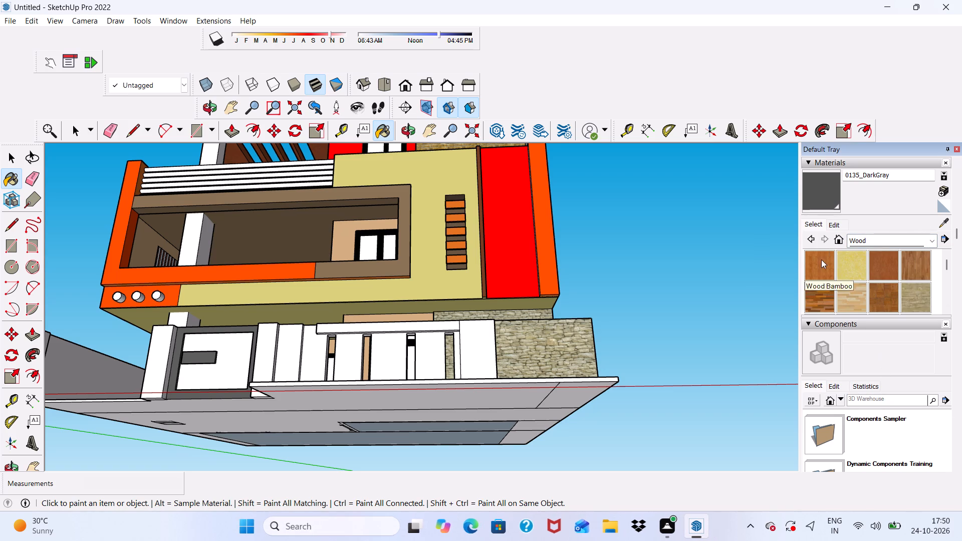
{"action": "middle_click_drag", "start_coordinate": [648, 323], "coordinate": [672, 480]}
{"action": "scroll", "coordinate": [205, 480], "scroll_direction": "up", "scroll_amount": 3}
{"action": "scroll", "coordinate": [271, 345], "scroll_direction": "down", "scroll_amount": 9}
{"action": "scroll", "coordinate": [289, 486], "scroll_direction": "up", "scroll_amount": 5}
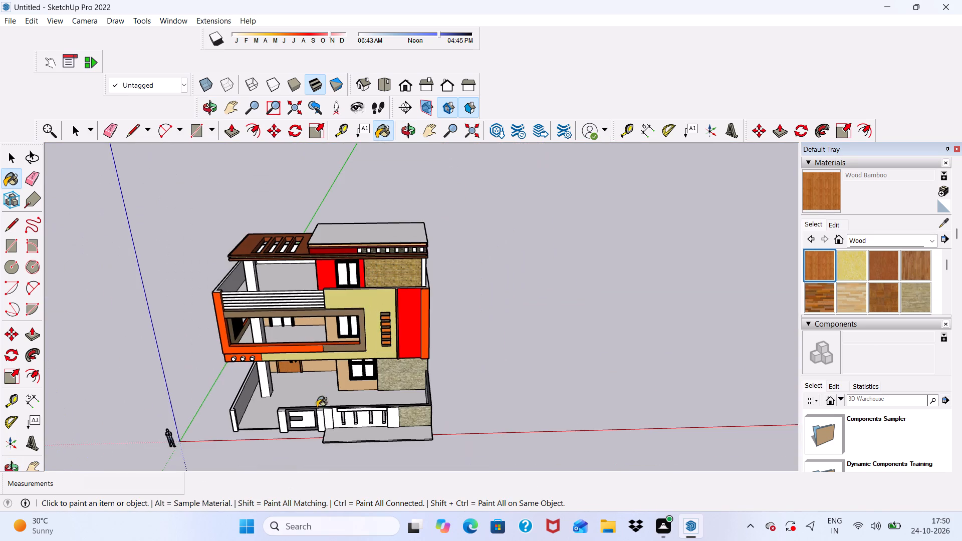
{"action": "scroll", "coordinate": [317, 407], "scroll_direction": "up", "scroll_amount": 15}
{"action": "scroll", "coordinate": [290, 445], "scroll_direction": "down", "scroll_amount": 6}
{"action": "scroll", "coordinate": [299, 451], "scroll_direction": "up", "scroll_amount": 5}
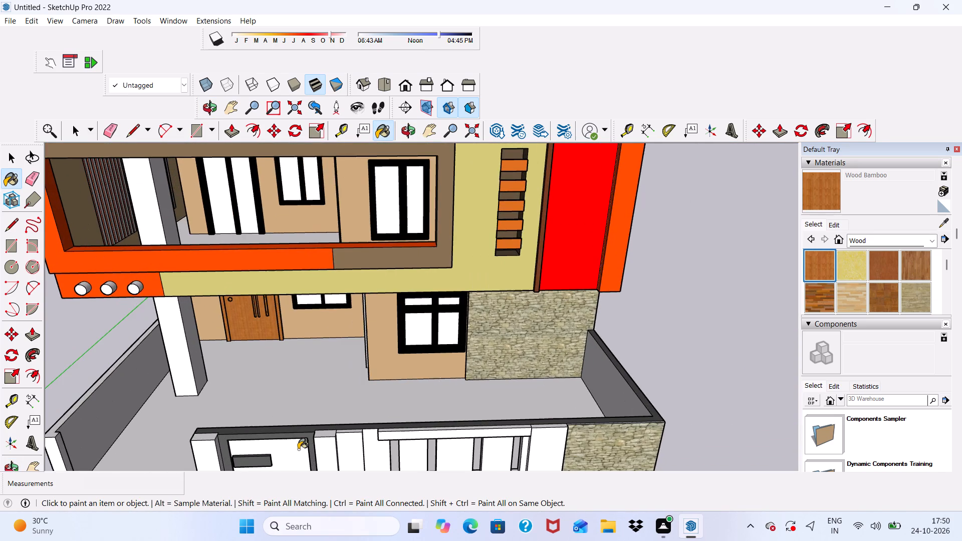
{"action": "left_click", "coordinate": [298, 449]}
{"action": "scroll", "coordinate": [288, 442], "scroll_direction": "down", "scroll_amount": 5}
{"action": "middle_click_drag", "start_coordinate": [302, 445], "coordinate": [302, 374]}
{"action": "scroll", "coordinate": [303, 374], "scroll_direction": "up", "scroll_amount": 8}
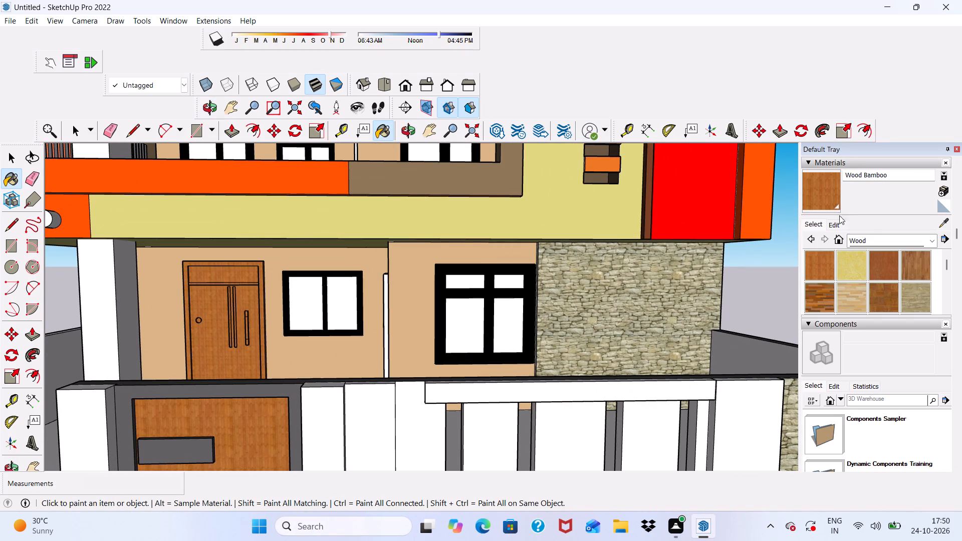
Edit the Wood Bamboo material by adjusting its brightness and shifting its hue to a reddish wood tone.
{"action": "left_click", "coordinate": [832, 228]}
{"action": "left_click", "coordinate": [868, 279]}
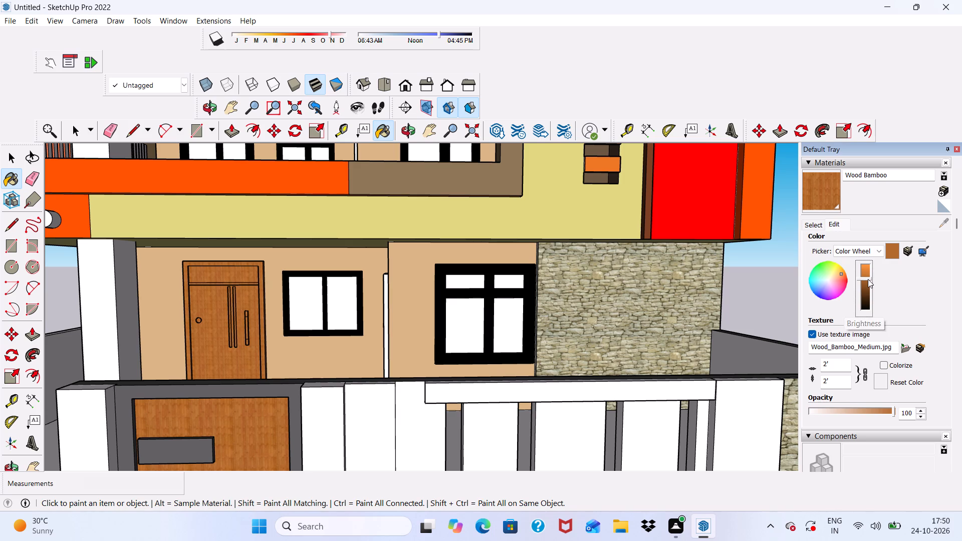
{"action": "scroll", "coordinate": [565, 255], "scroll_direction": "down", "scroll_amount": 5}
{"action": "middle_click_drag", "start_coordinate": [474, 339], "coordinate": [467, 294]}
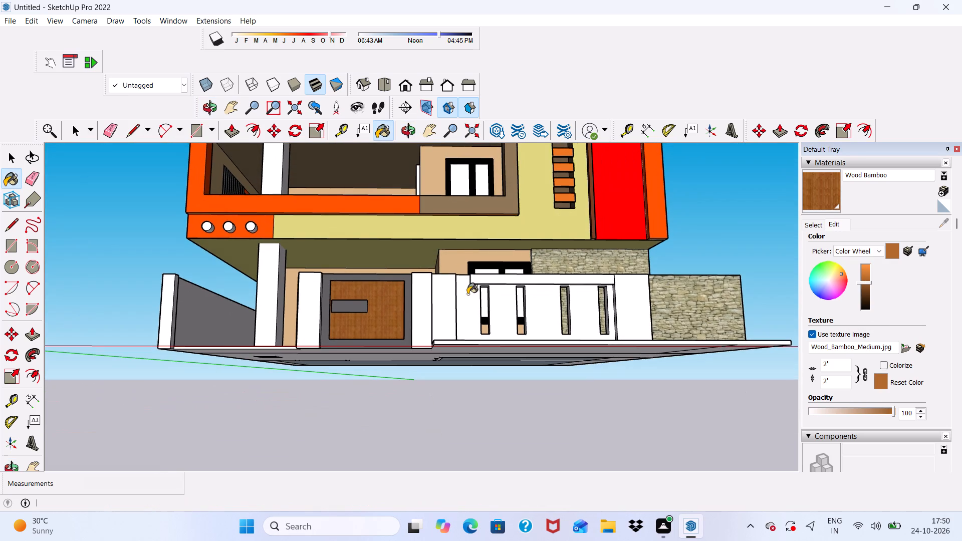
{"action": "scroll", "coordinate": [872, 256], "scroll_direction": "up", "scroll_amount": 4}
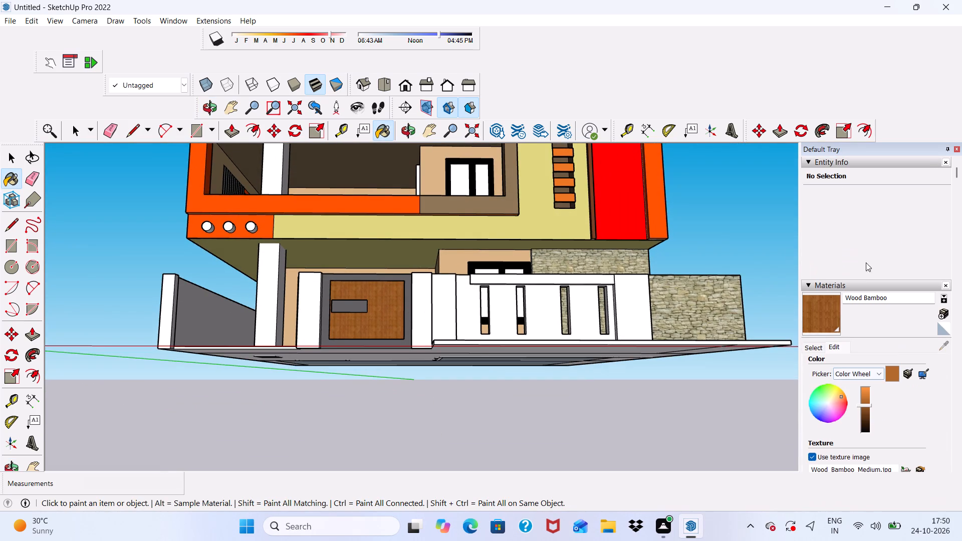
{"action": "left_click", "coordinate": [864, 403]}
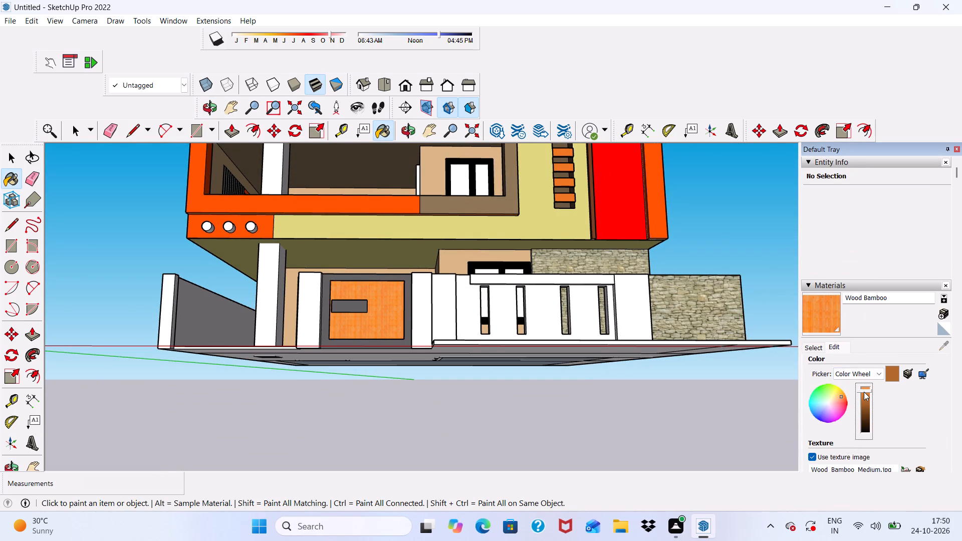
{"action": "scroll", "coordinate": [821, 386], "scroll_direction": "up", "scroll_amount": 3}
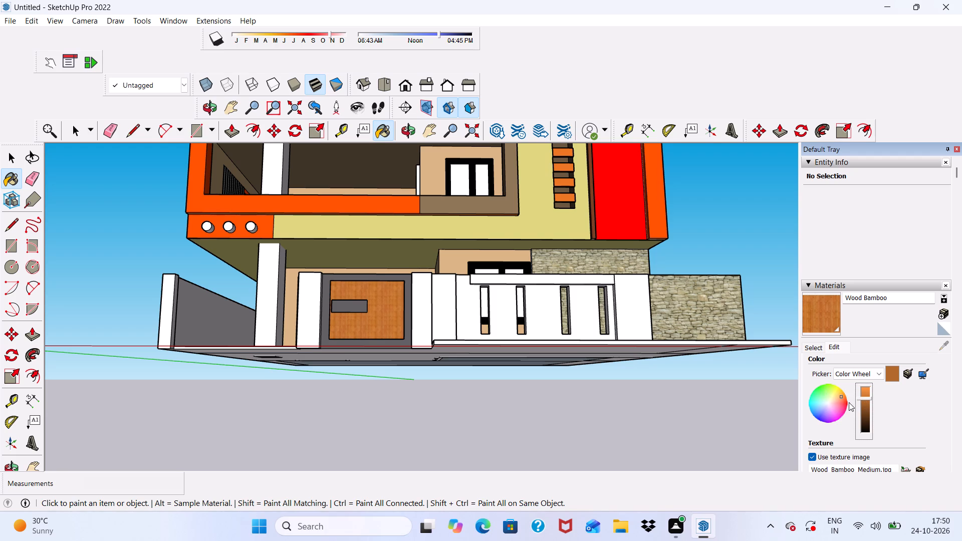
{"action": "left_click", "coordinate": [840, 395]}
{"action": "left_click", "coordinate": [842, 398]}
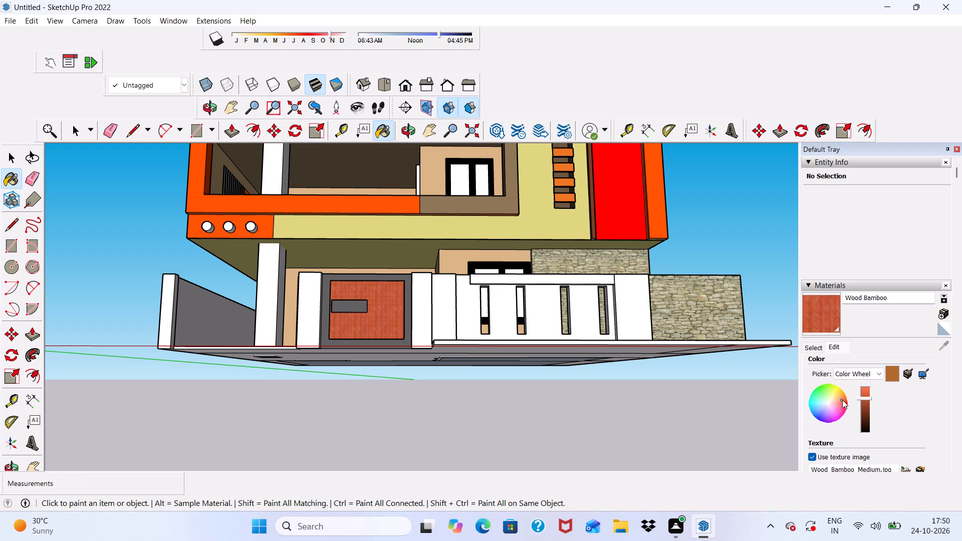
Paint the gate panel with 0024_OrangeRed from Colors-Named.
{"action": "left_click", "coordinate": [813, 349]}
{"action": "left_click", "coordinate": [937, 364]}
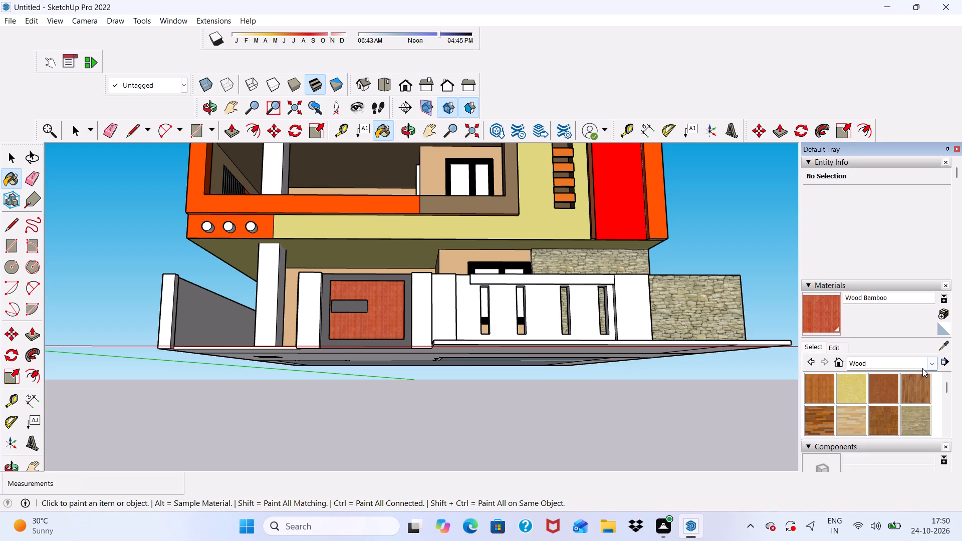
{"action": "left_click", "coordinate": [925, 366]}
{"action": "left_click", "coordinate": [870, 417]}
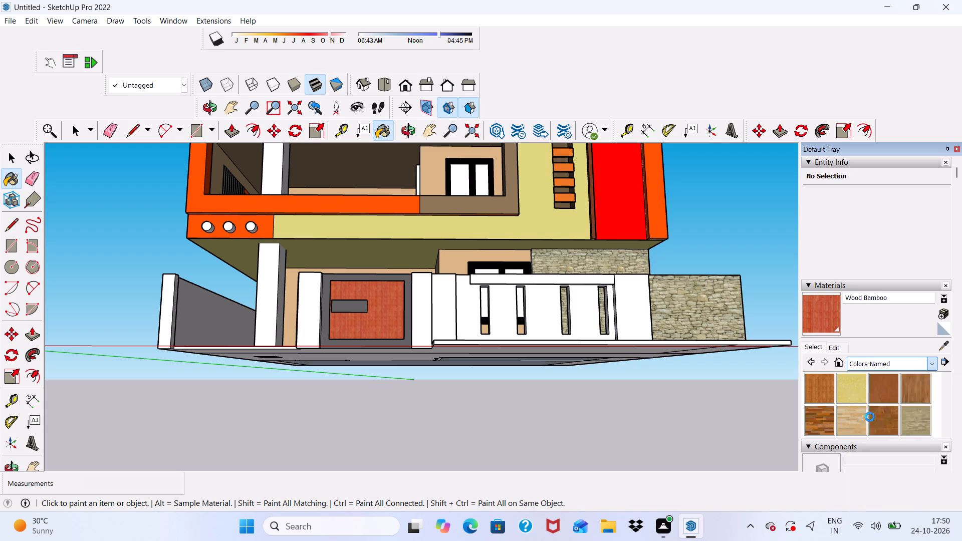
{"action": "scroll", "coordinate": [868, 404], "scroll_direction": "down", "scroll_amount": 3}
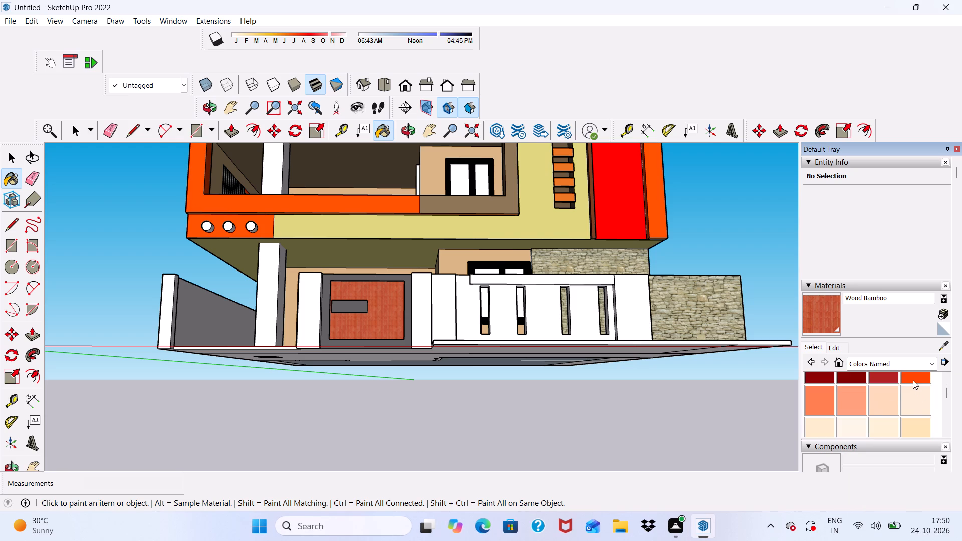
{"action": "left_click", "coordinate": [913, 380]}
{"action": "scroll", "coordinate": [332, 312], "scroll_direction": "up", "scroll_amount": 5}
{"action": "left_click", "coordinate": [522, 310]}
{"action": "scroll", "coordinate": [473, 305], "scroll_direction": "down", "scroll_amount": 4}
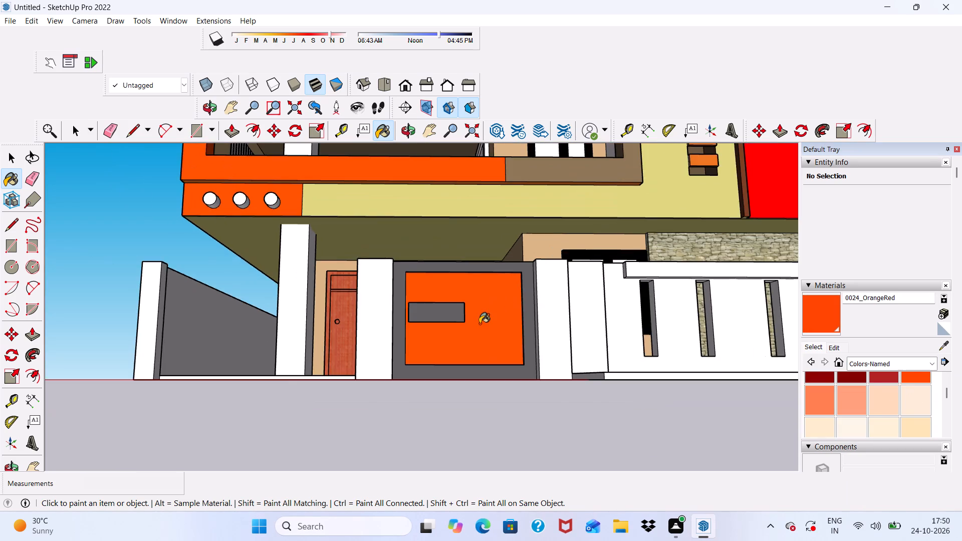
Paint the front, top and both side faces of the pillar between the gate and the slotted compound wall with 0024_OrangeRed.
{"action": "middle_click_drag", "start_coordinate": [480, 327], "coordinate": [482, 377]}
{"action": "scroll", "coordinate": [424, 289], "scroll_direction": "down", "scroll_amount": 11}
{"action": "middle_click_drag", "start_coordinate": [522, 346], "coordinate": [521, 337]}
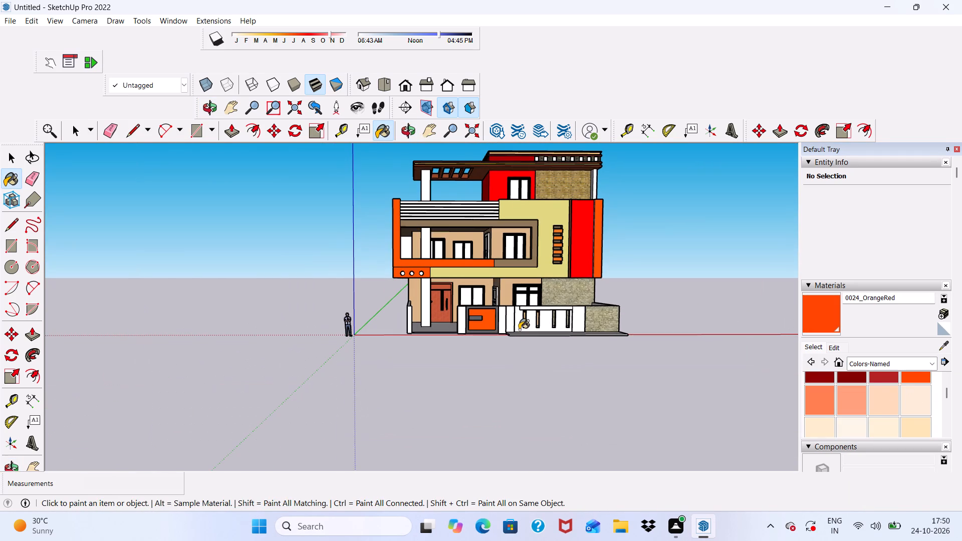
{"action": "scroll", "coordinate": [507, 284], "scroll_direction": "up", "scroll_amount": 12}
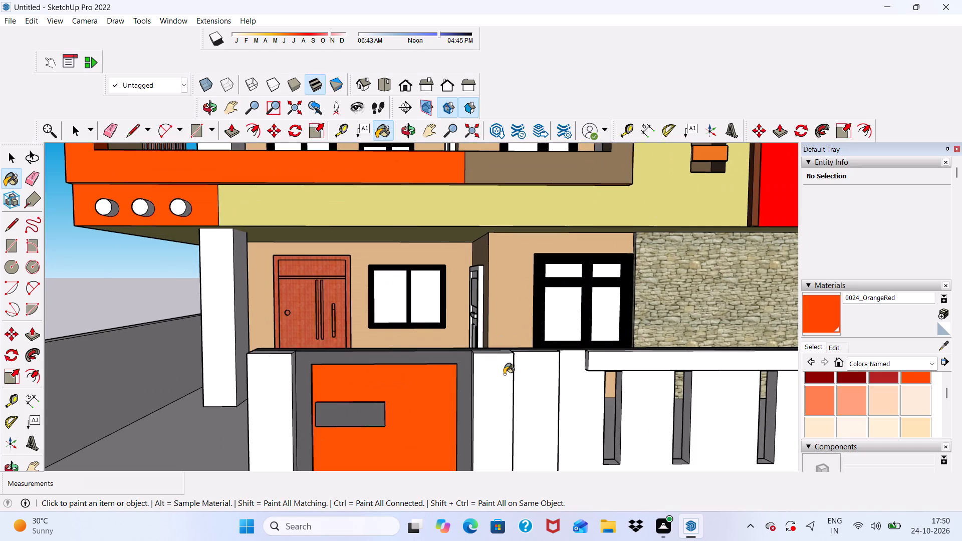
{"action": "left_click", "coordinate": [508, 380]}
{"action": "middle_click_drag", "start_coordinate": [502, 339], "coordinate": [506, 371]}
{"action": "scroll", "coordinate": [500, 408], "scroll_direction": "up", "scroll_amount": 1}
{"action": "left_click", "coordinate": [503, 434]}
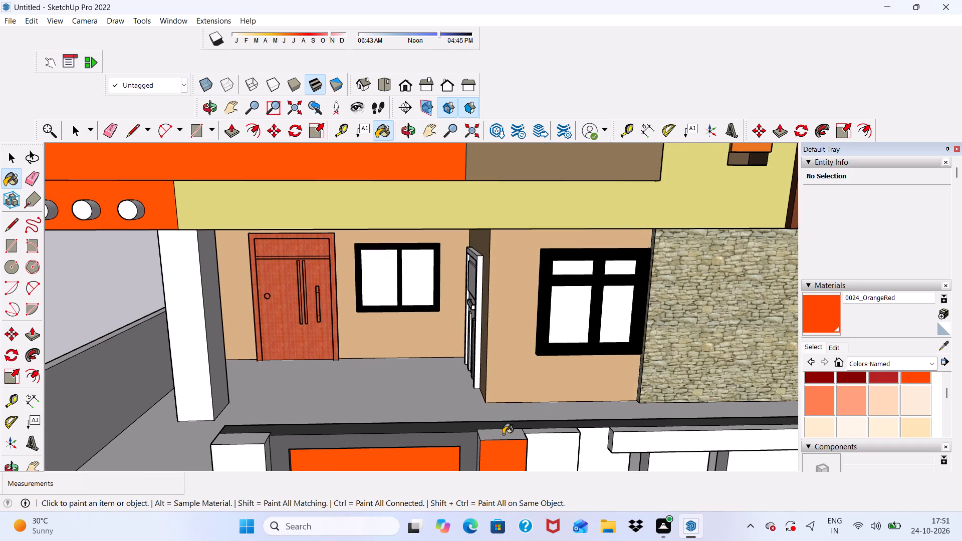
{"action": "scroll", "coordinate": [466, 325], "scroll_direction": "down", "scroll_amount": 6}
{"action": "middle_click_drag", "start_coordinate": [485, 419], "coordinate": [558, 398]}
{"action": "scroll", "coordinate": [527, 366], "scroll_direction": "up", "scroll_amount": 14}
{"action": "left_click", "coordinate": [527, 357]}
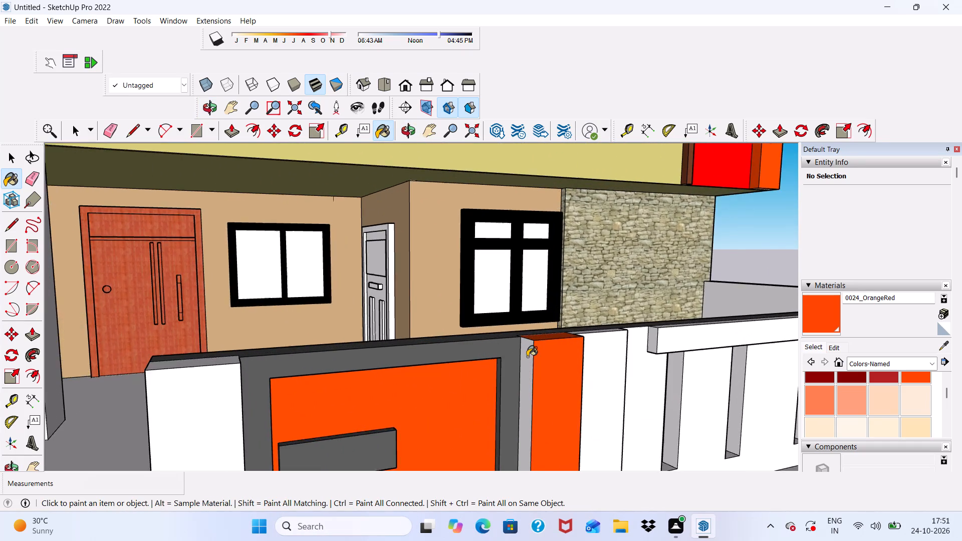
{"action": "scroll", "coordinate": [547, 381], "scroll_direction": "down", "scroll_amount": 1}
{"action": "middle_click_drag", "start_coordinate": [548, 384], "coordinate": [309, 373]}
{"action": "scroll", "coordinate": [387, 365], "scroll_direction": "up", "scroll_amount": 4}
{"action": "left_click", "coordinate": [415, 358]}
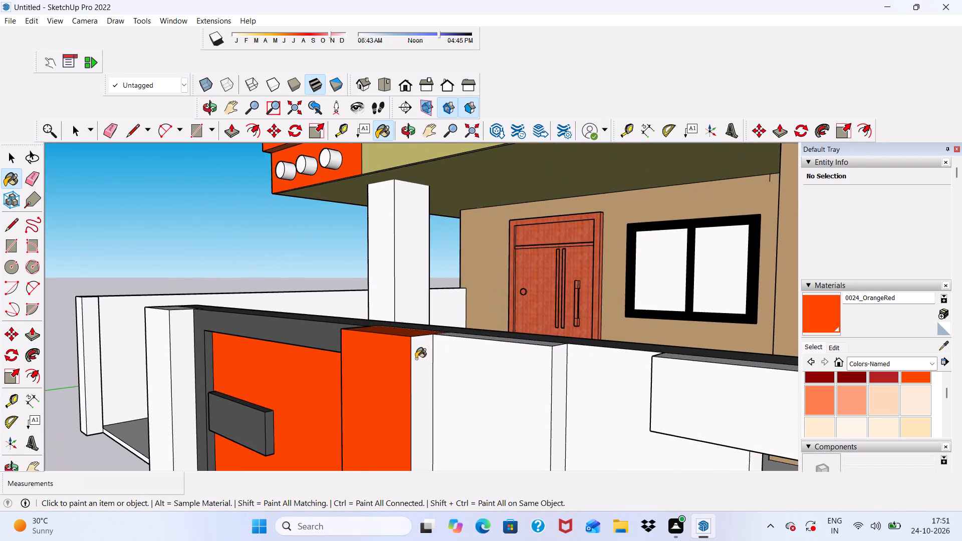
Paint the front, top, end and underside of the projecting band above the compound wall slots with 0024_OrangeRed.
{"action": "scroll", "coordinate": [409, 319], "scroll_direction": "down", "scroll_amount": 11}
{"action": "middle_click_drag", "start_coordinate": [403, 359], "coordinate": [527, 371]}
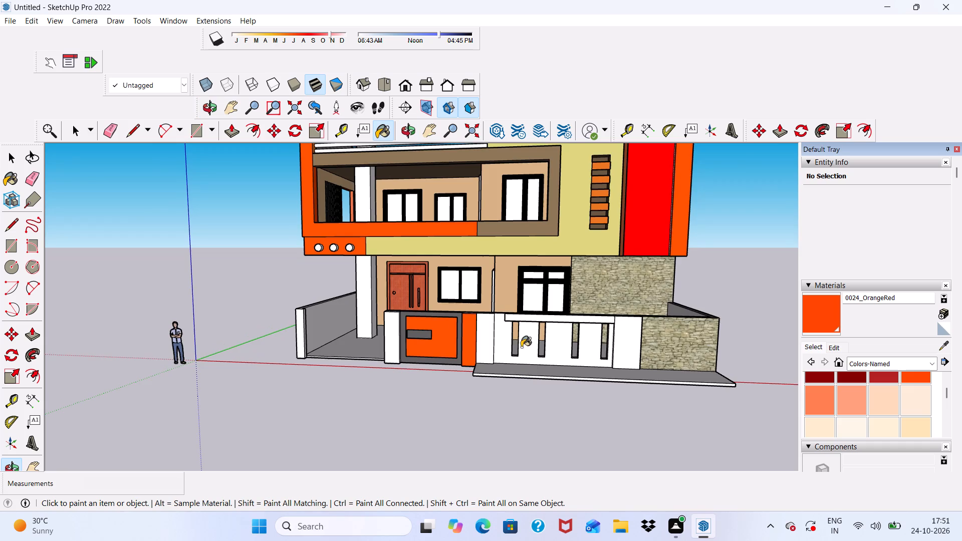
{"action": "scroll", "coordinate": [521, 346], "scroll_direction": "up", "scroll_amount": 10}
{"action": "left_click", "coordinate": [526, 301]}
{"action": "middle_click_drag", "start_coordinate": [526, 303], "coordinate": [533, 383]}
{"action": "scroll", "coordinate": [532, 380], "scroll_direction": "up", "scroll_amount": 9}
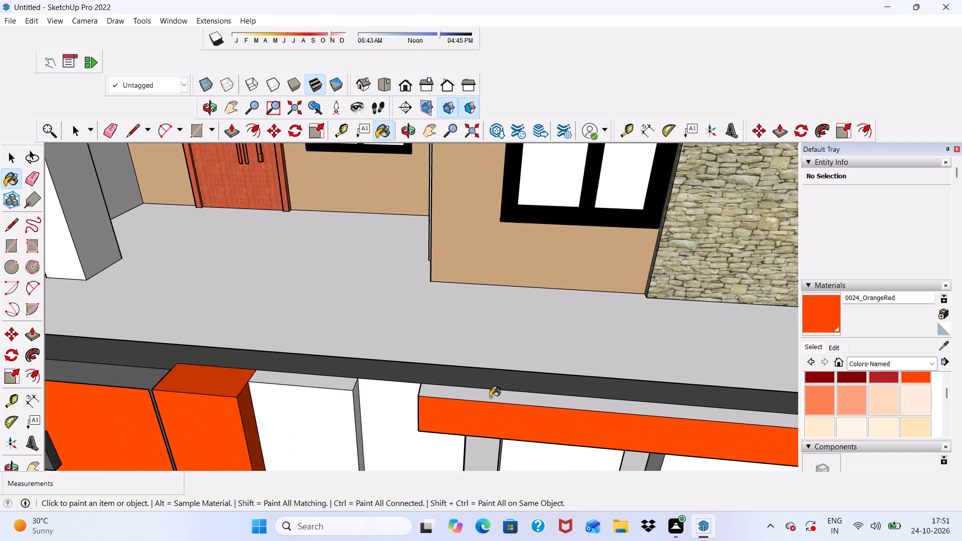
{"action": "left_click", "coordinate": [490, 399]}
{"action": "middle_click_drag", "start_coordinate": [490, 399], "coordinate": [556, 283]}
{"action": "scroll", "coordinate": [434, 394], "scroll_direction": "up", "scroll_amount": 3}
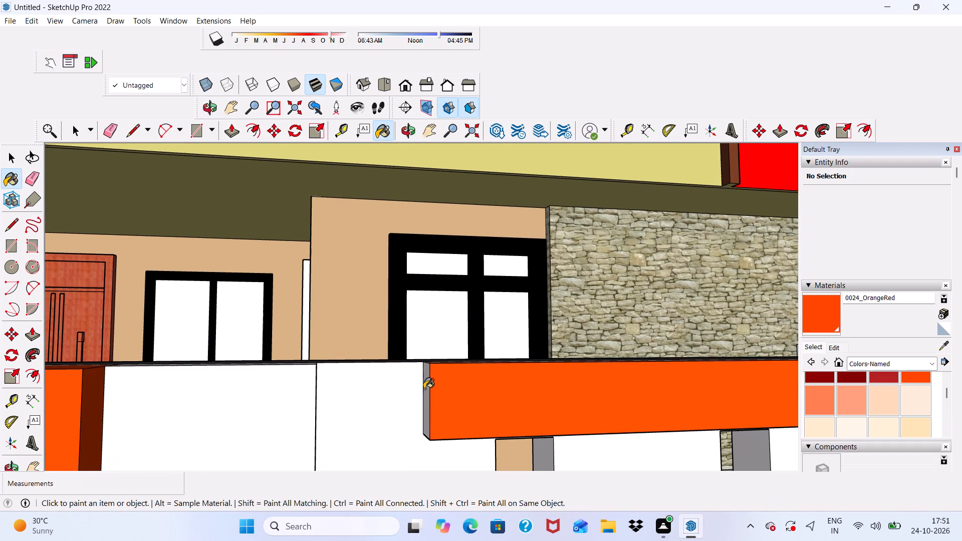
{"action": "left_click", "coordinate": [425, 389]}
{"action": "middle_click_drag", "start_coordinate": [482, 408], "coordinate": [483, 276]}
{"action": "left_click", "coordinate": [473, 405]}
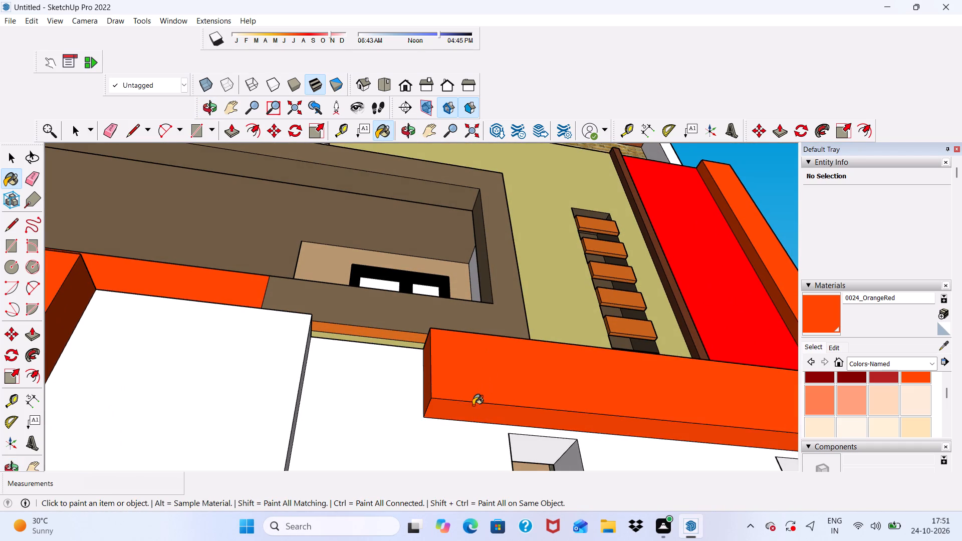
Apply Stone Coursed Rough from Brick, Cladding and Siding to the exposed faces of the wall pillar between the orange pillar and the slotted wall.
{"action": "scroll", "coordinate": [352, 381], "scroll_direction": "down", "scroll_amount": 10}
{"action": "middle_click_drag", "start_coordinate": [575, 408], "coordinate": [498, 445]}
{"action": "scroll", "coordinate": [252, 319], "scroll_direction": "down", "scroll_amount": 9}
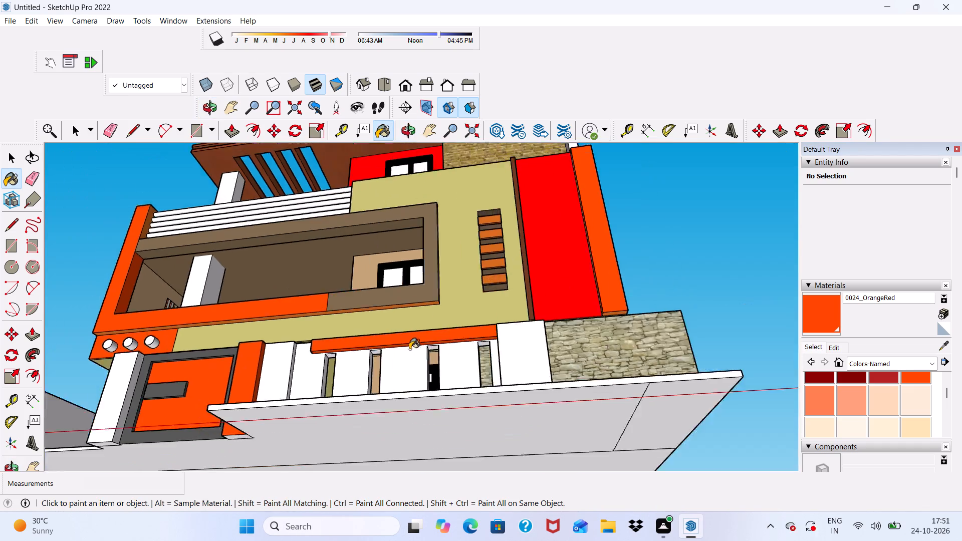
{"action": "scroll", "coordinate": [409, 349], "scroll_direction": "down", "scroll_amount": 2}
{"action": "middle_click_drag", "start_coordinate": [413, 350], "coordinate": [431, 412]}
{"action": "scroll", "coordinate": [423, 372], "scroll_direction": "down", "scroll_amount": 5}
{"action": "middle_click_drag", "start_coordinate": [423, 368], "coordinate": [463, 361]}
{"action": "scroll", "coordinate": [417, 405], "scroll_direction": "up", "scroll_amount": 4}
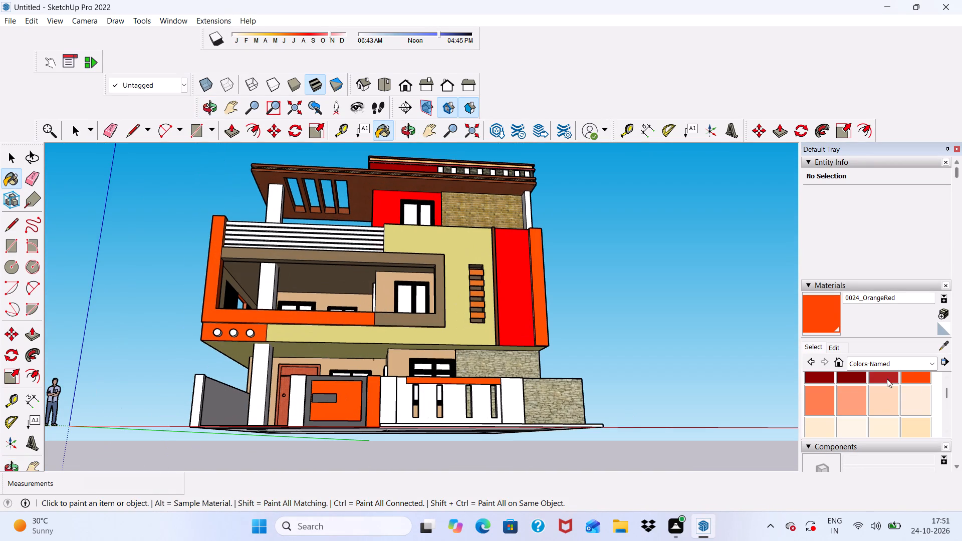
{"action": "left_click", "coordinate": [928, 361]}
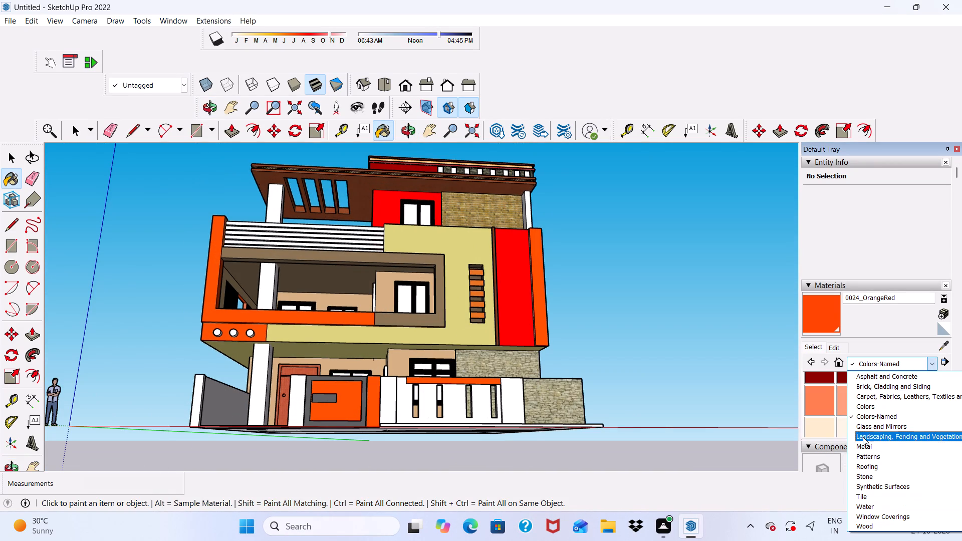
{"action": "left_click", "coordinate": [858, 389]}
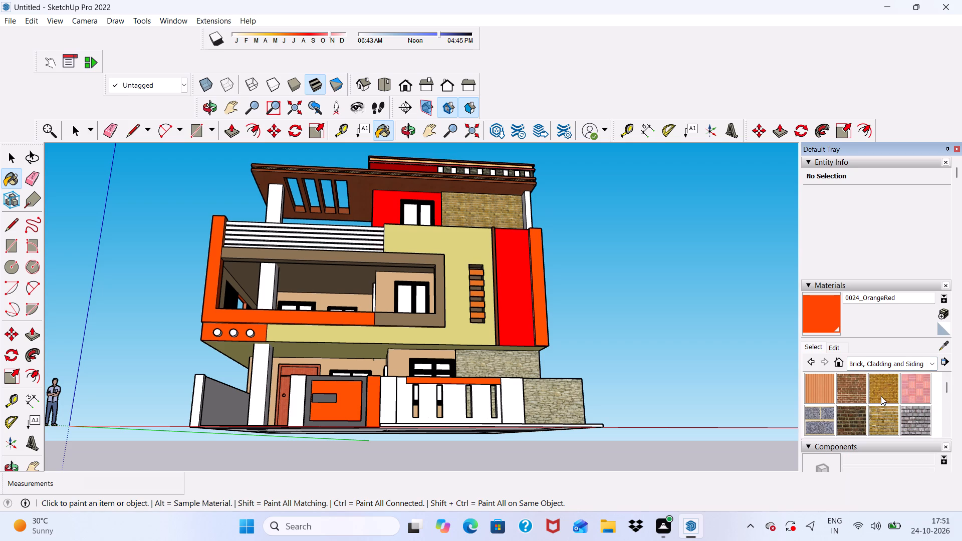
{"action": "scroll", "coordinate": [881, 396], "scroll_direction": "down", "scroll_amount": 2}
{"action": "left_click", "coordinate": [886, 399]}
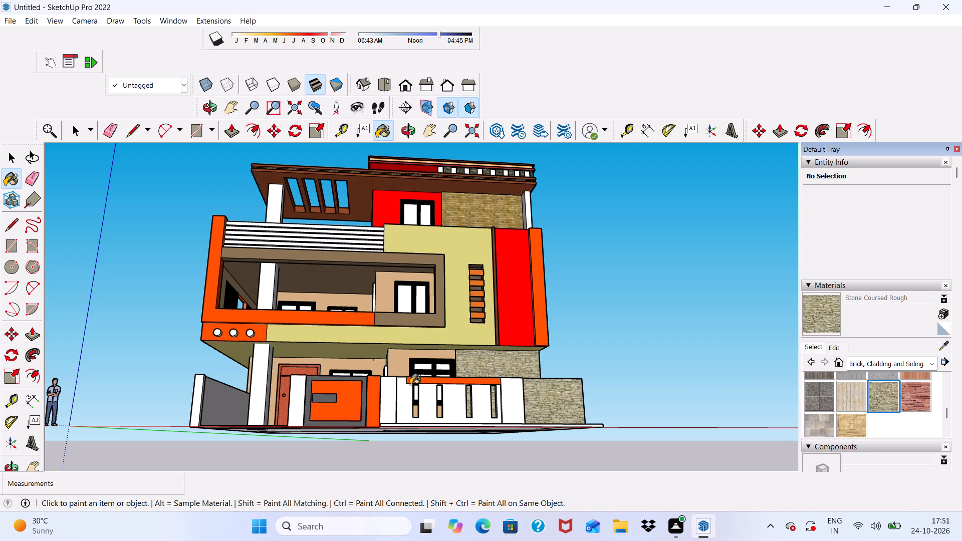
{"action": "scroll", "coordinate": [389, 385], "scroll_direction": "up", "scroll_amount": 9}
{"action": "left_click", "coordinate": [399, 388]}
{"action": "middle_click_drag", "start_coordinate": [398, 390], "coordinate": [354, 456]}
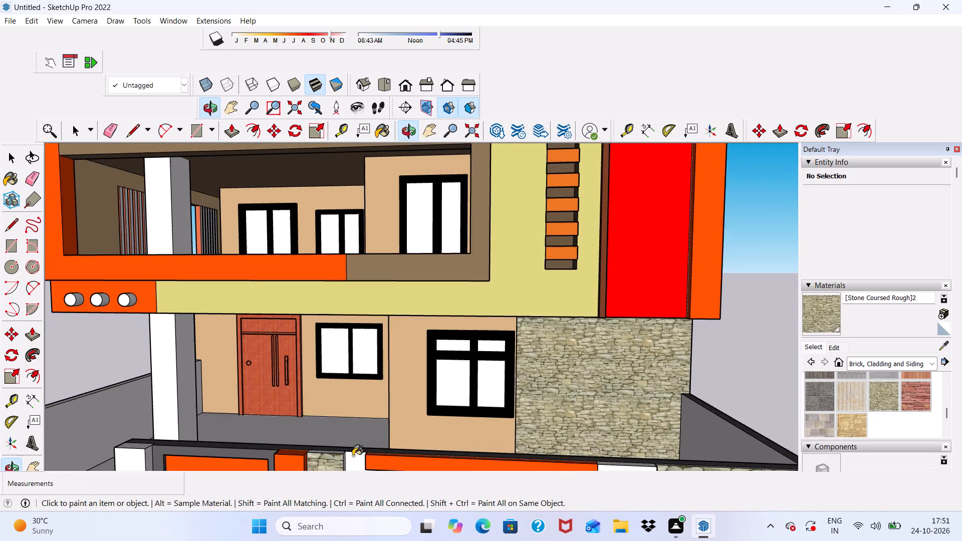
{"action": "scroll", "coordinate": [352, 452], "scroll_direction": "up", "scroll_amount": 10}
{"action": "scroll", "coordinate": [413, 356], "scroll_direction": "down", "scroll_amount": 6}
{"action": "scroll", "coordinate": [402, 437], "scroll_direction": "up", "scroll_amount": 3}
{"action": "middle_click_drag", "start_coordinate": [403, 404], "coordinate": [405, 410]}
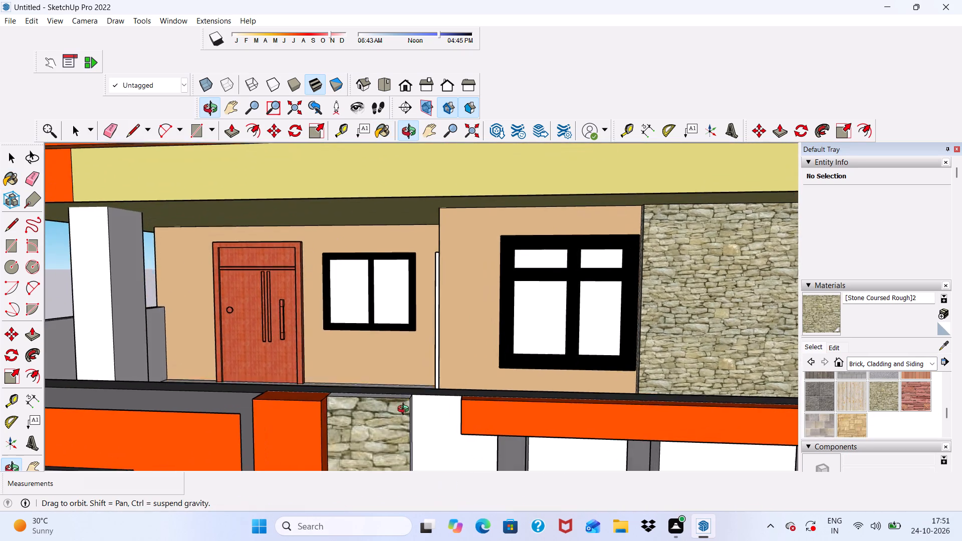
{"action": "middle_click_drag", "start_coordinate": [405, 410], "coordinate": [356, 423]}
{"action": "scroll", "coordinate": [366, 412], "scroll_direction": "up", "scroll_amount": 8}
{"action": "left_click", "coordinate": [343, 425]}
{"action": "scroll", "coordinate": [346, 376], "scroll_direction": "down", "scroll_amount": 5}
{"action": "scroll", "coordinate": [444, 462], "scroll_direction": "up", "scroll_amount": 4}
{"action": "left_click", "coordinate": [414, 419]}
{"action": "scroll", "coordinate": [428, 361], "scroll_direction": "down", "scroll_amount": 6}
{"action": "scroll", "coordinate": [555, 307], "scroll_direction": "down", "scroll_amount": 11}
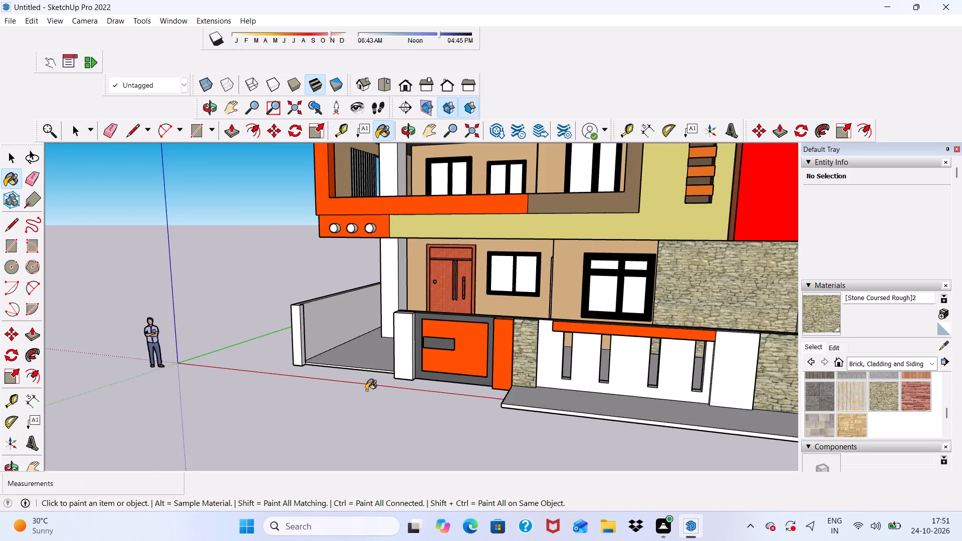
Clad the exposed faces of the pillar on the gate's open driveway side with the same Stone Coursed Rough material.
{"action": "scroll", "coordinate": [352, 381], "scroll_direction": "up", "scroll_amount": 4}
{"action": "scroll", "coordinate": [461, 323], "scroll_direction": "up", "scroll_amount": 3}
{"action": "left_click", "coordinate": [461, 321]}
{"action": "scroll", "coordinate": [461, 310], "scroll_direction": "up", "scroll_amount": 10}
{"action": "left_click", "coordinate": [473, 288]}
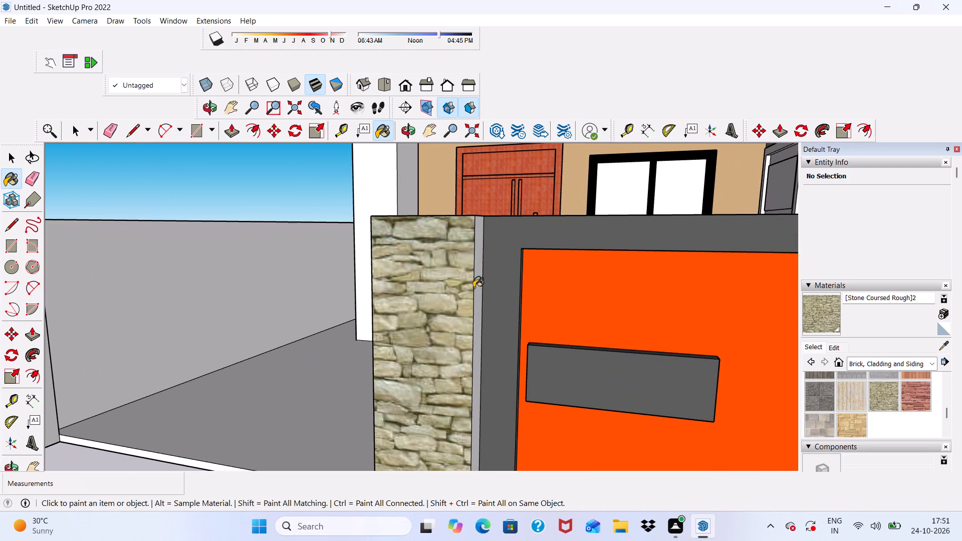
{"action": "middle_click_drag", "start_coordinate": [475, 293], "coordinate": [473, 318]}
{"action": "scroll", "coordinate": [494, 295], "scroll_direction": "up", "scroll_amount": 5}
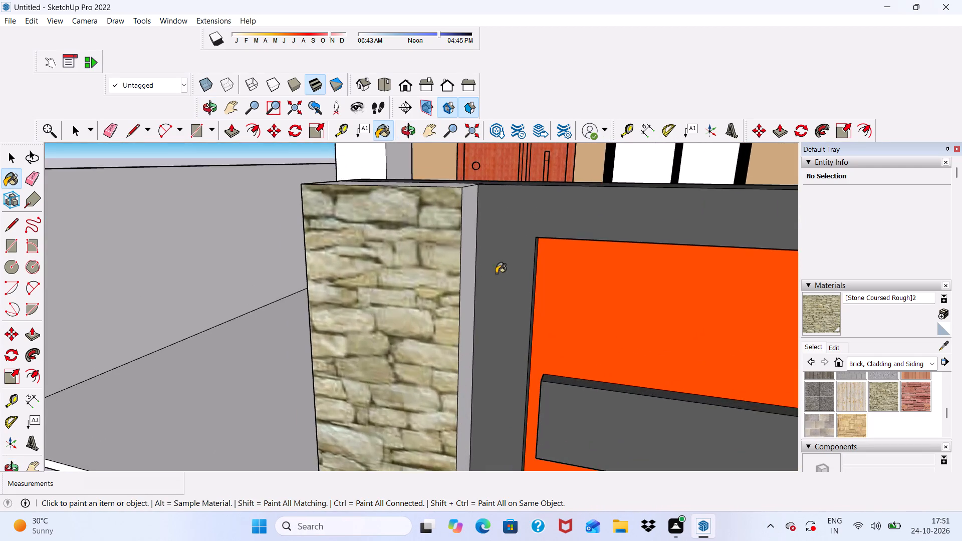
{"action": "scroll", "coordinate": [496, 274], "scroll_direction": "up", "scroll_amount": 3}
{"action": "left_click", "coordinate": [467, 264]}
{"action": "scroll", "coordinate": [448, 286], "scroll_direction": "down", "scroll_amount": 6}
{"action": "middle_click_drag", "start_coordinate": [442, 360], "coordinate": [455, 446]}
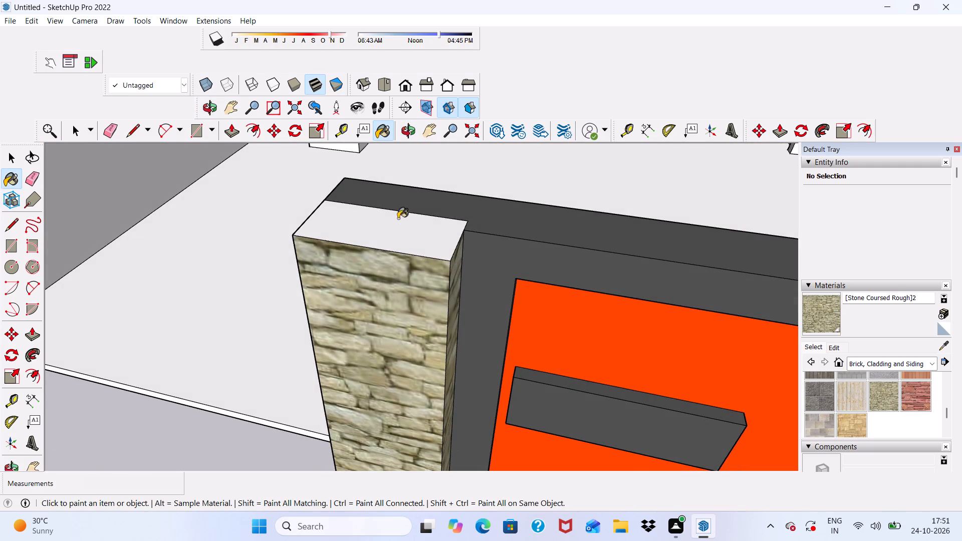
{"action": "left_click", "coordinate": [398, 218]}
{"action": "scroll", "coordinate": [399, 276], "scroll_direction": "down", "scroll_amount": 1}
{"action": "middle_click_drag", "start_coordinate": [401, 277], "coordinate": [580, 192]}
{"action": "left_click", "coordinate": [372, 265]}
{"action": "scroll", "coordinate": [367, 265], "scroll_direction": "down", "scroll_amount": 2}
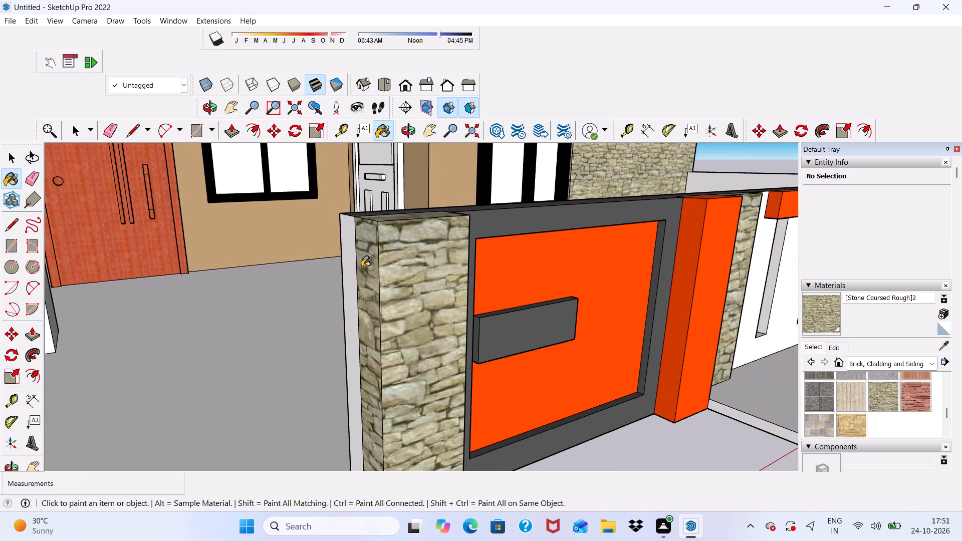
{"action": "scroll", "coordinate": [362, 267], "scroll_direction": "down", "scroll_amount": 8}
{"action": "middle_click_drag", "start_coordinate": [472, 369], "coordinate": [376, 173]}
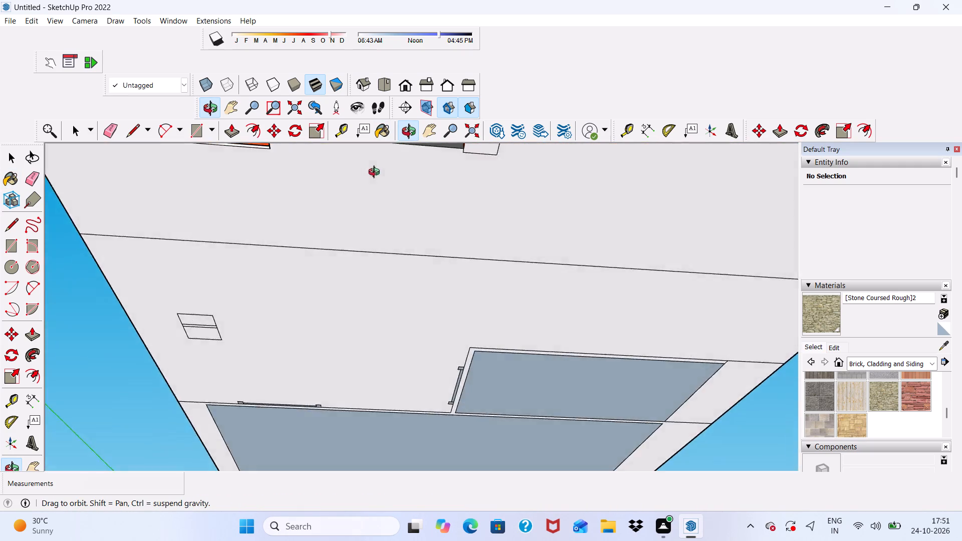
{"action": "middle_click_drag", "start_coordinate": [376, 173], "coordinate": [444, 211]}
{"action": "scroll", "coordinate": [333, 161], "scroll_direction": "up", "scroll_amount": 1}
{"action": "scroll", "coordinate": [342, 200], "scroll_direction": "down", "scroll_amount": 4}
{"action": "scroll", "coordinate": [347, 168], "scroll_direction": "up", "scroll_amount": 8}
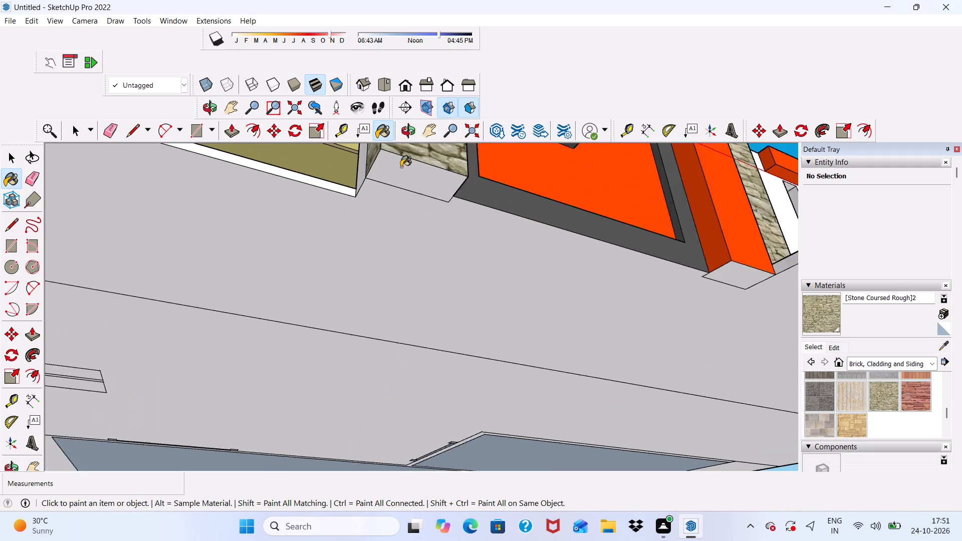
{"action": "scroll", "coordinate": [401, 167], "scroll_direction": "up", "scroll_amount": 1}
{"action": "left_click", "coordinate": [402, 167]}
{"action": "scroll", "coordinate": [398, 172], "scroll_direction": "down", "scroll_amount": 7}
{"action": "middle_click_drag", "start_coordinate": [510, 304], "coordinate": [493, 389]}
{"action": "scroll", "coordinate": [262, 292], "scroll_direction": "down", "scroll_amount": 5}
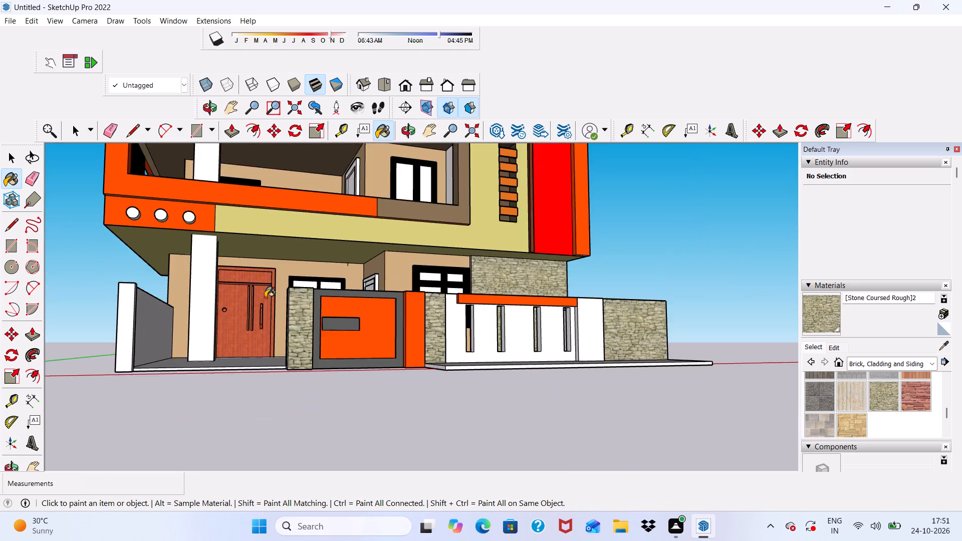
Edit the Stone Coursed Rough material to make it slightly darker.
{"action": "scroll", "coordinate": [293, 285], "scroll_direction": "down", "scroll_amount": 4}
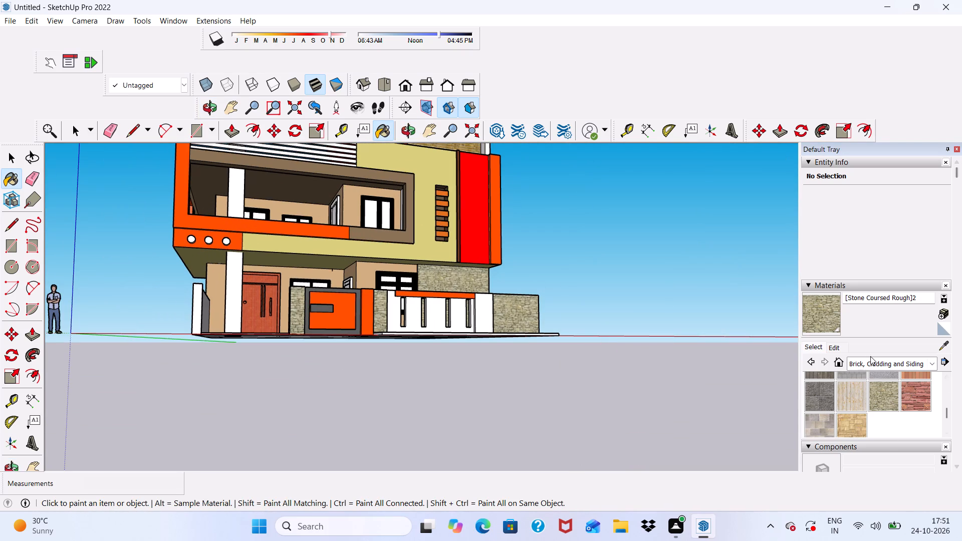
{"action": "left_click", "coordinate": [834, 350]}
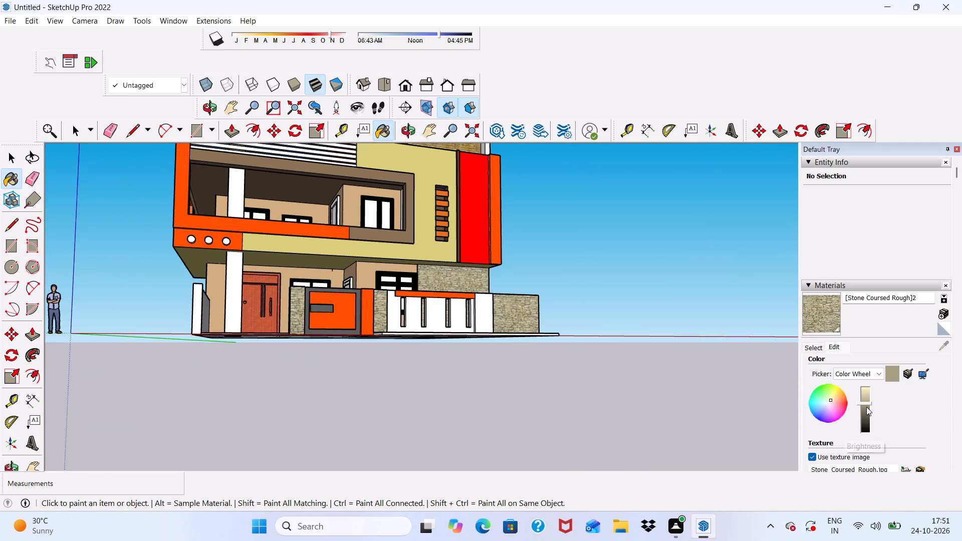
{"action": "left_click_drag", "start_coordinate": [865, 403], "coordinate": [865, 408]}
Examine the darkened stone cladding and the overall colour scheme of the house from the front, above and below.
{"action": "scroll", "coordinate": [375, 282], "scroll_direction": "up", "scroll_amount": 6}
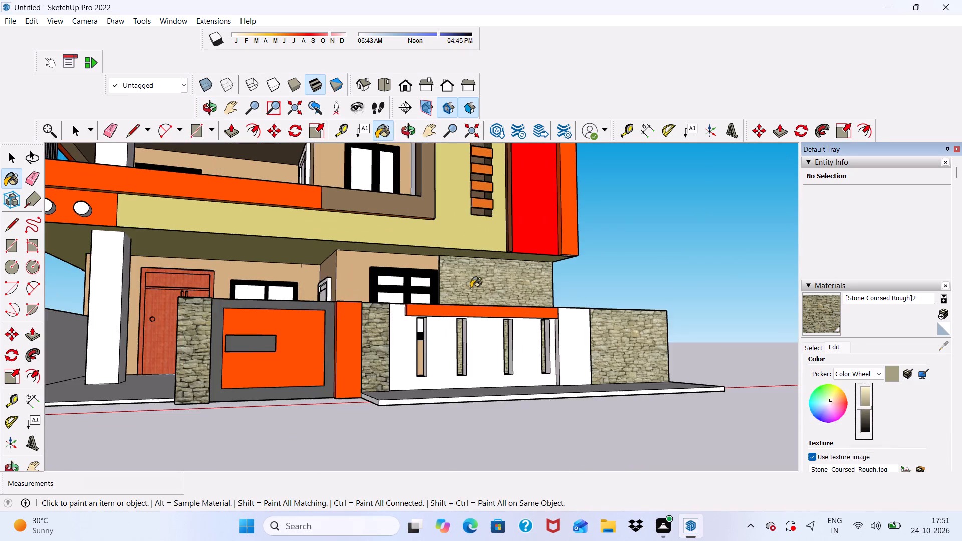
{"action": "scroll", "coordinate": [474, 293], "scroll_direction": "up", "scroll_amount": 4}
{"action": "scroll", "coordinate": [474, 295], "scroll_direction": "down", "scroll_amount": 1}
{"action": "middle_click_drag", "start_coordinate": [475, 301], "coordinate": [391, 330]}
{"action": "scroll", "coordinate": [390, 290], "scroll_direction": "down", "scroll_amount": 7}
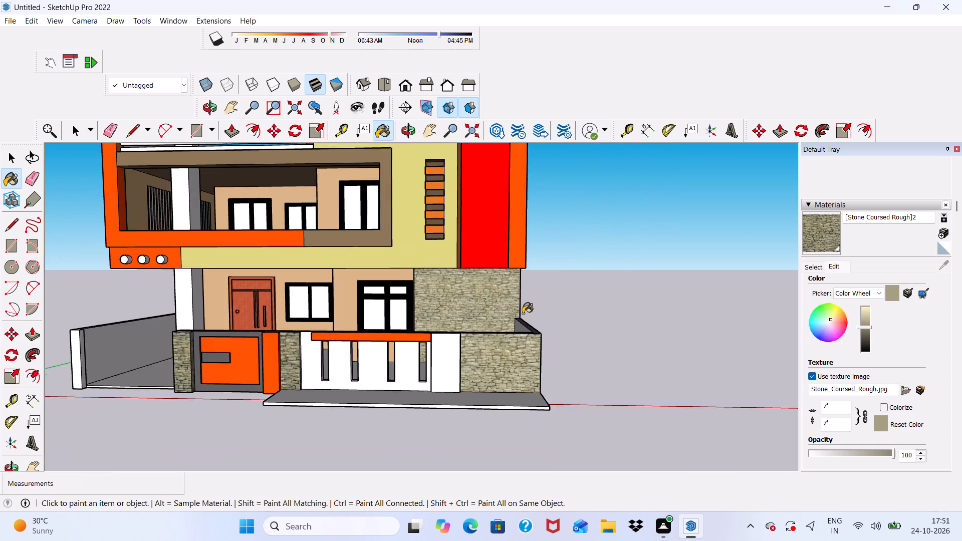
{"action": "scroll", "coordinate": [523, 314], "scroll_direction": "down", "scroll_amount": 4}
{"action": "scroll", "coordinate": [374, 338], "scroll_direction": "up", "scroll_amount": 5}
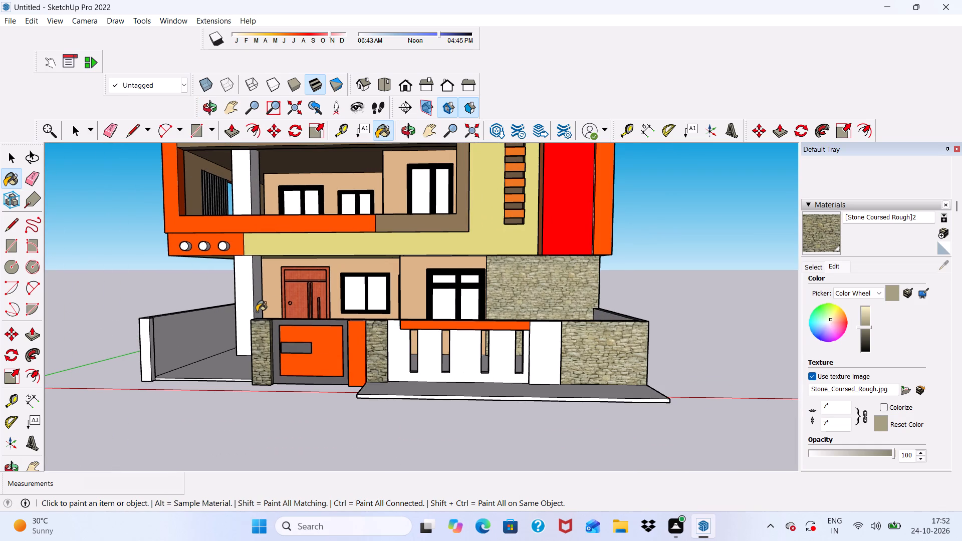
{"action": "scroll", "coordinate": [258, 311], "scroll_direction": "down", "scroll_amount": 11}
{"action": "scroll", "coordinate": [267, 354], "scroll_direction": "up", "scroll_amount": 1}
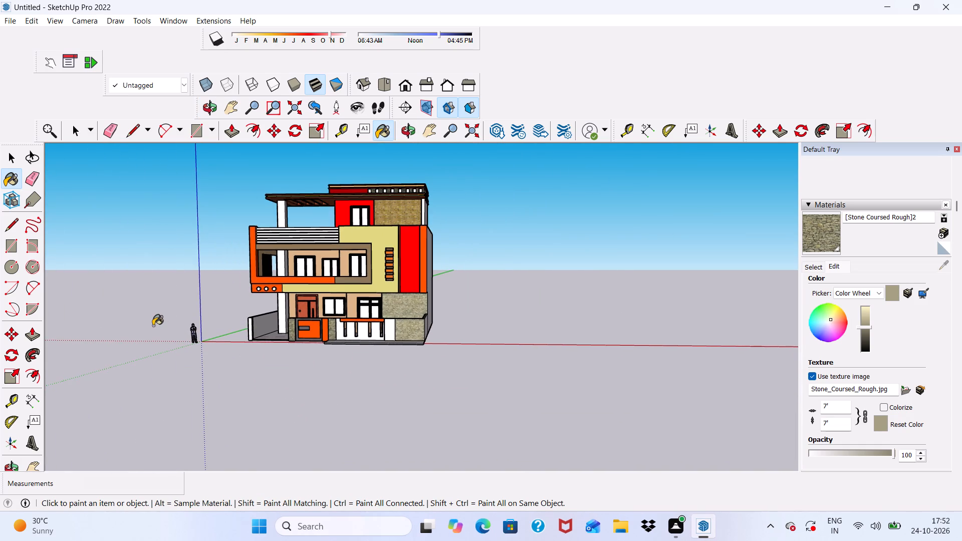
{"action": "scroll", "coordinate": [157, 328], "scroll_direction": "up", "scroll_amount": 4}
{"action": "scroll", "coordinate": [266, 328], "scroll_direction": "up", "scroll_amount": 5}
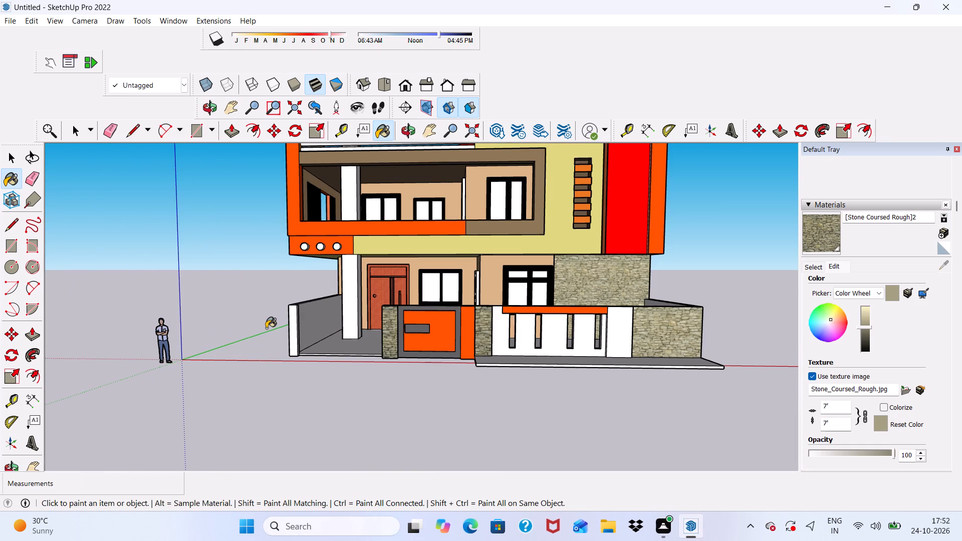
{"action": "key", "text": "space"}
{"action": "scroll", "coordinate": [263, 312], "scroll_direction": "down", "scroll_amount": 9}
{"action": "scroll", "coordinate": [321, 184], "scroll_direction": "up", "scroll_amount": 2}
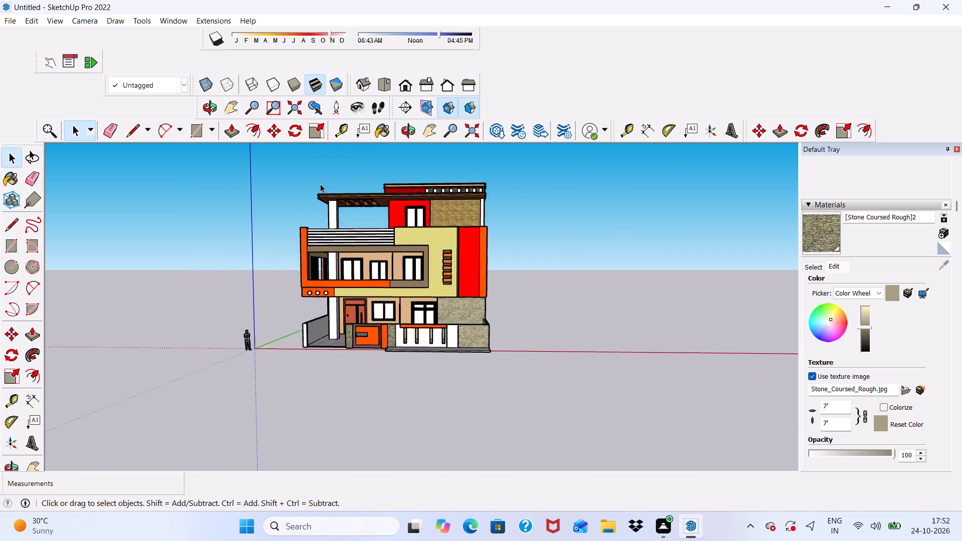
{"action": "scroll", "coordinate": [320, 184], "scroll_direction": "up", "scroll_amount": 8}
{"action": "middle_click_drag", "start_coordinate": [333, 211], "coordinate": [401, 231]}
{"action": "scroll", "coordinate": [401, 232], "scroll_direction": "down", "scroll_amount": 1}
{"action": "scroll", "coordinate": [401, 232], "scroll_direction": "up", "scroll_amount": 2}
{"action": "scroll", "coordinate": [401, 232], "scroll_direction": "down", "scroll_amount": 5}
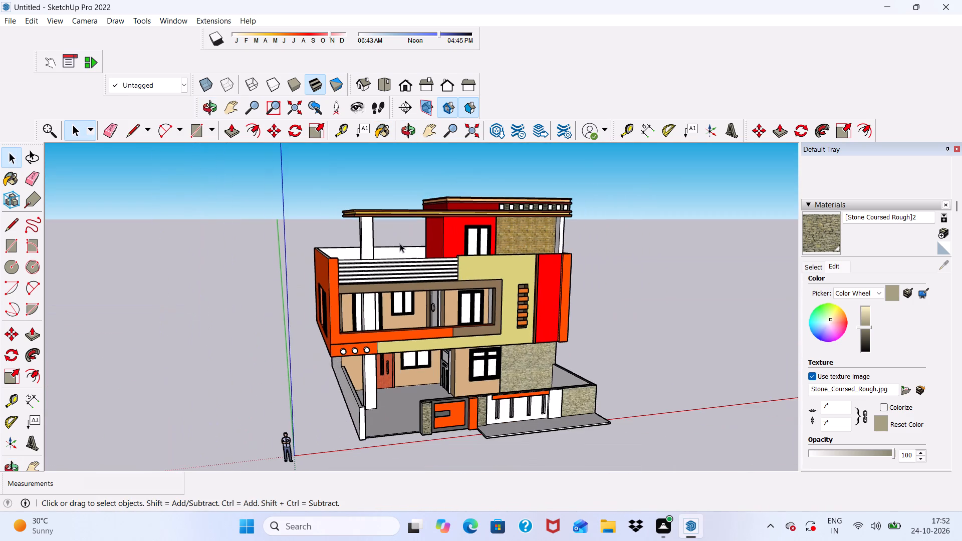
{"action": "middle_click_drag", "start_coordinate": [400, 243], "coordinate": [361, 158]}
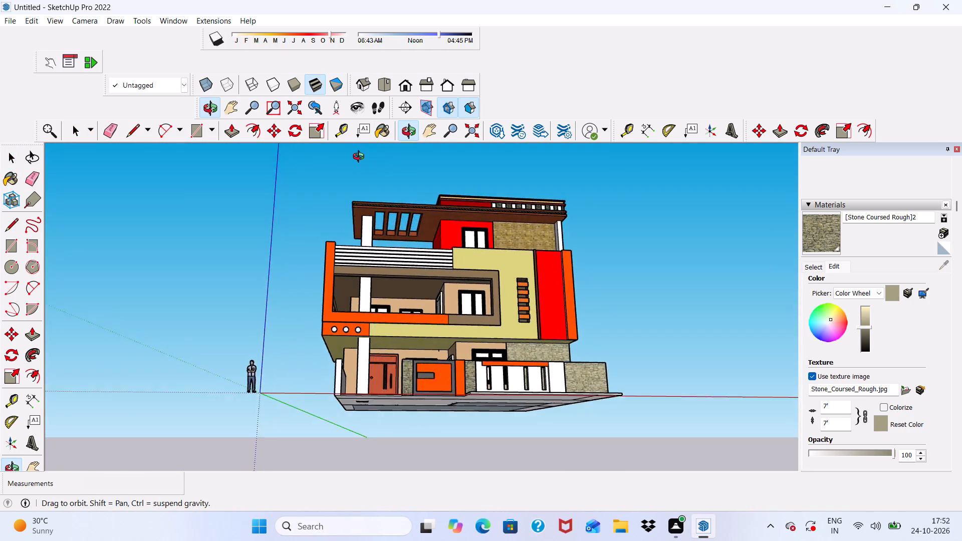
{"action": "middle_click_drag", "start_coordinate": [361, 158], "coordinate": [356, 162]}
{"action": "scroll", "coordinate": [415, 357], "scroll_direction": "up", "scroll_amount": 4}
{"action": "scroll", "coordinate": [412, 338], "scroll_direction": "down", "scroll_amount": 4}
{"action": "middle_click_drag", "start_coordinate": [466, 360], "coordinate": [472, 390]}
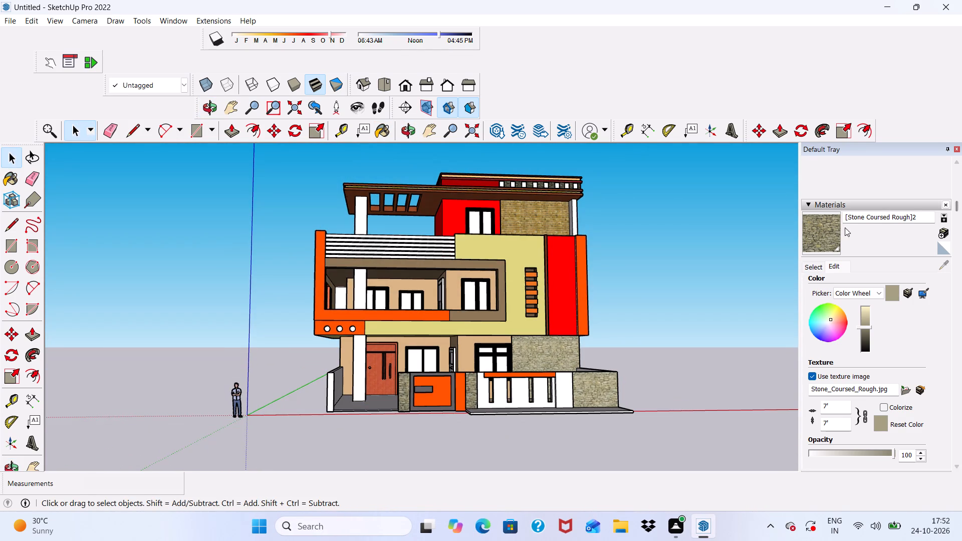
Apply Asphalt New from Asphalt and Concrete to all six horizontal bars of the terrace railing.
{"action": "left_click", "coordinate": [811, 265]}
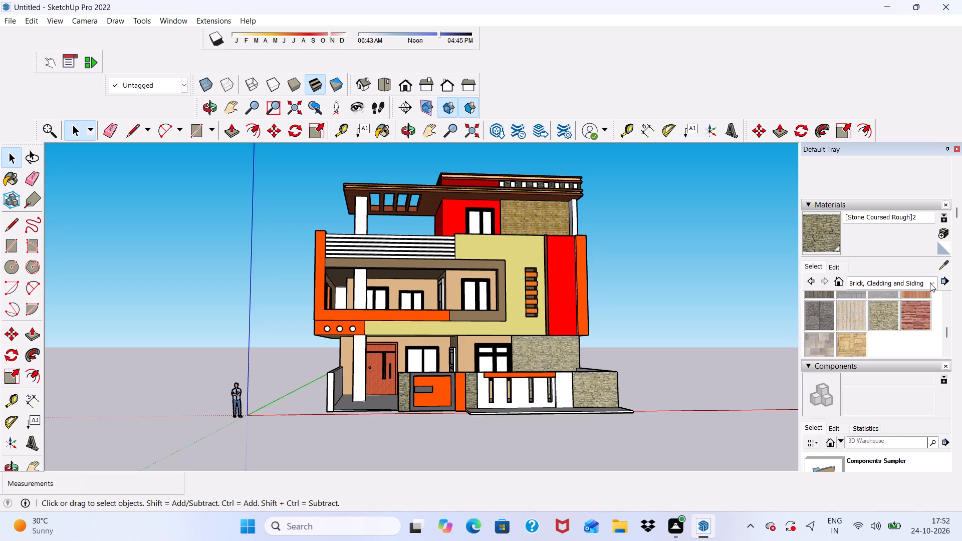
{"action": "left_click", "coordinate": [934, 283]}
{"action": "left_click", "coordinate": [863, 296]}
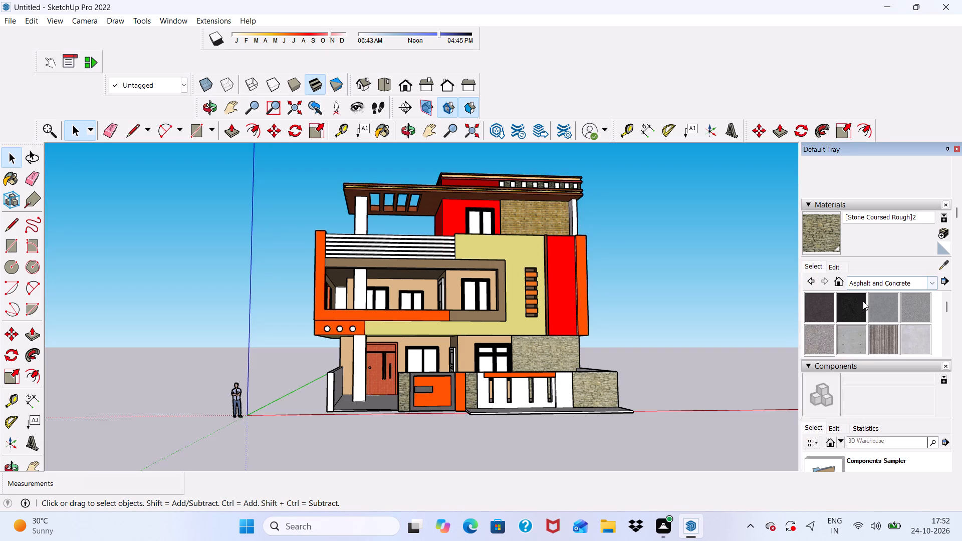
{"action": "left_click", "coordinate": [822, 311]}
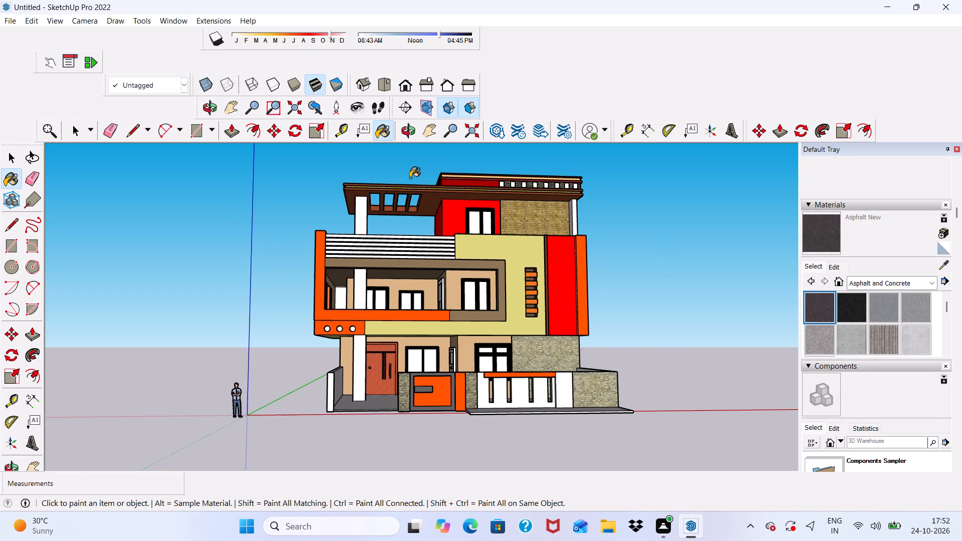
{"action": "scroll", "coordinate": [377, 165], "scroll_direction": "up", "scroll_amount": 12}
{"action": "left_click", "coordinate": [388, 292]}
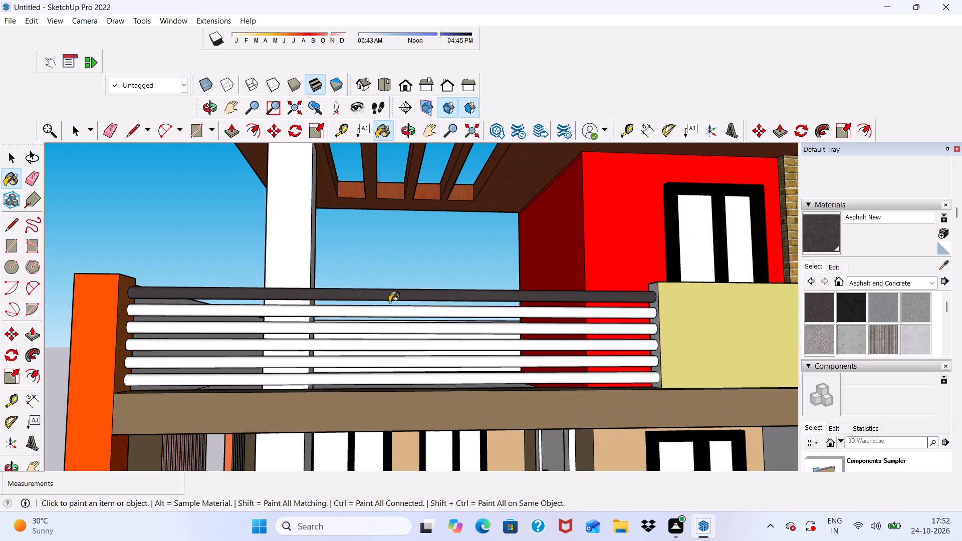
{"action": "left_click", "coordinate": [391, 310]}
{"action": "left_click", "coordinate": [393, 327]}
{"action": "left_click", "coordinate": [398, 342]}
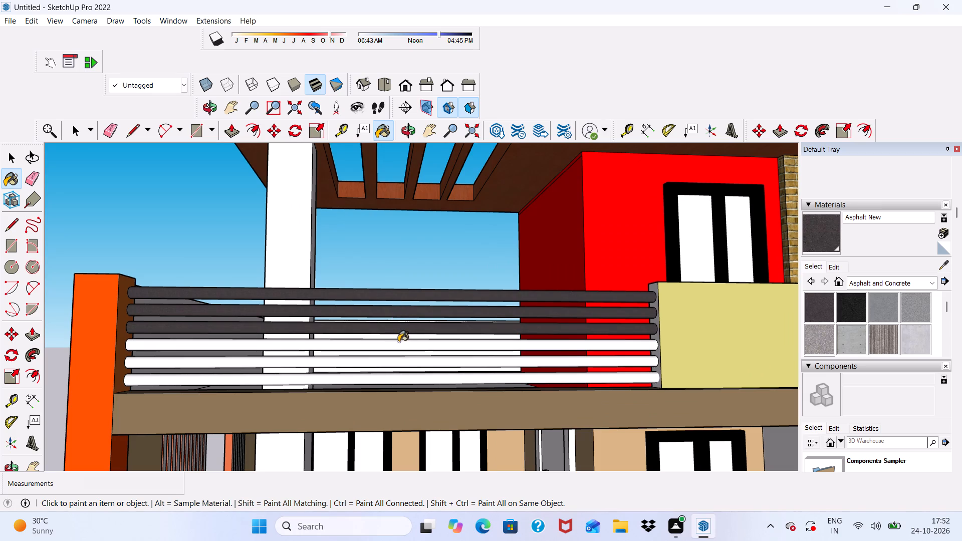
{"action": "left_click", "coordinate": [401, 359]}
{"action": "left_click", "coordinate": [400, 377]}
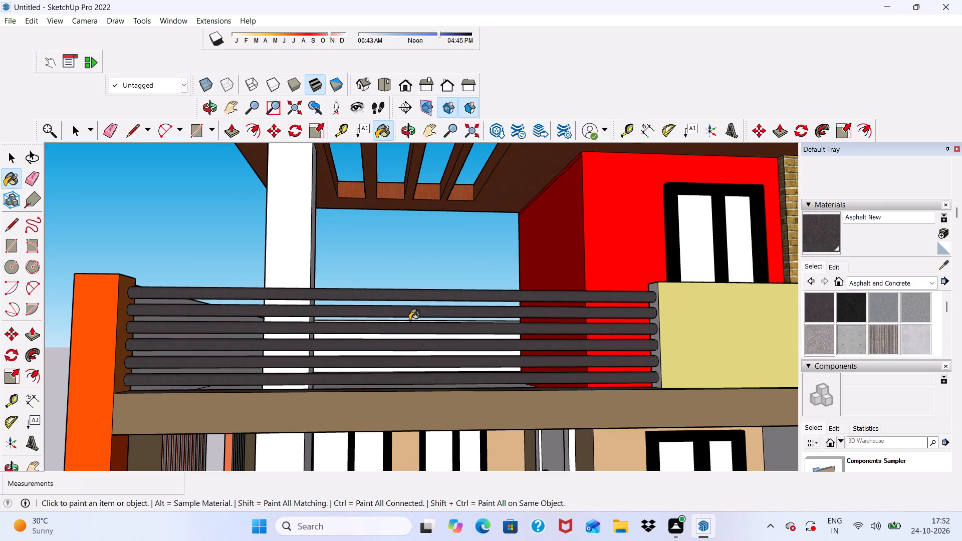
{"action": "scroll", "coordinate": [409, 320], "scroll_direction": "down", "scroll_amount": 5}
{"action": "key", "text": "space"}
Apply Translucent Glass Blue from Glass and Mirrors to both panes of the glazed door on the first-floor balcony's back wall.
{"action": "scroll", "coordinate": [426, 193], "scroll_direction": "down", "scroll_amount": 15}
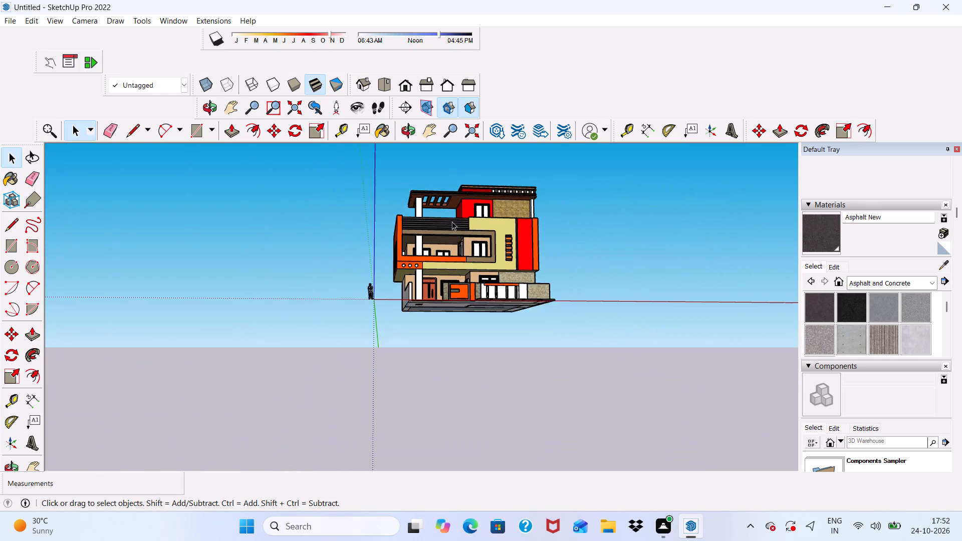
{"action": "middle_click_drag", "start_coordinate": [454, 223], "coordinate": [443, 266]}
{"action": "scroll", "coordinate": [405, 324], "scroll_direction": "up", "scroll_amount": 4}
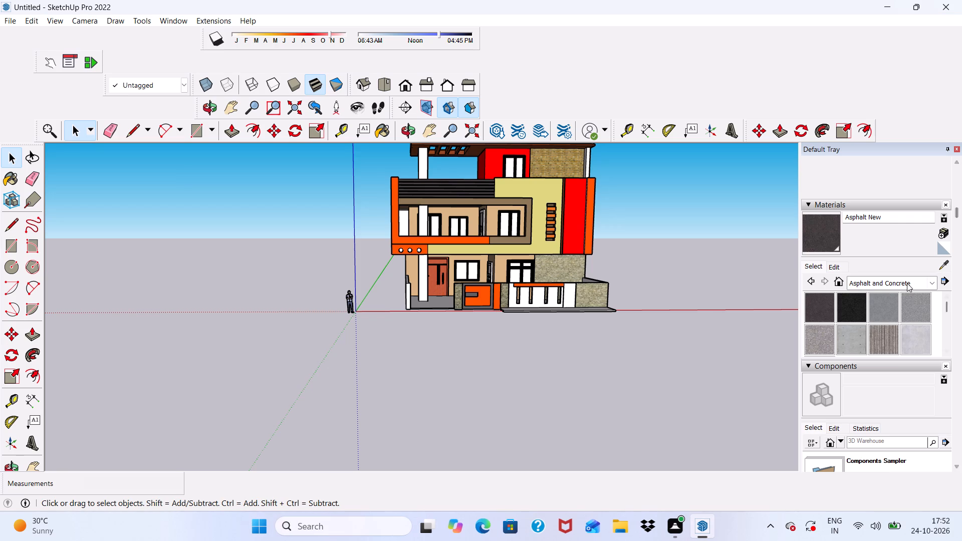
{"action": "left_click", "coordinate": [930, 284]}
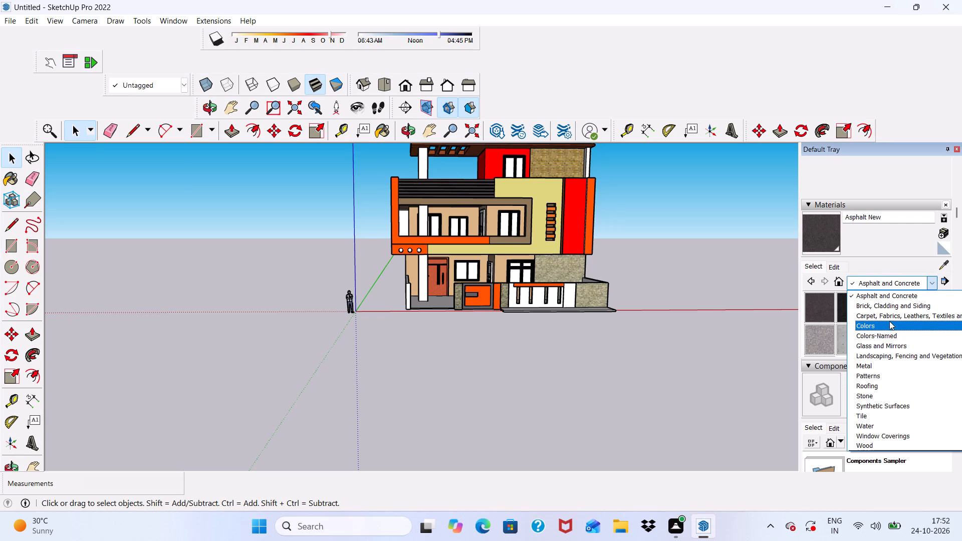
{"action": "left_click", "coordinate": [876, 345]}
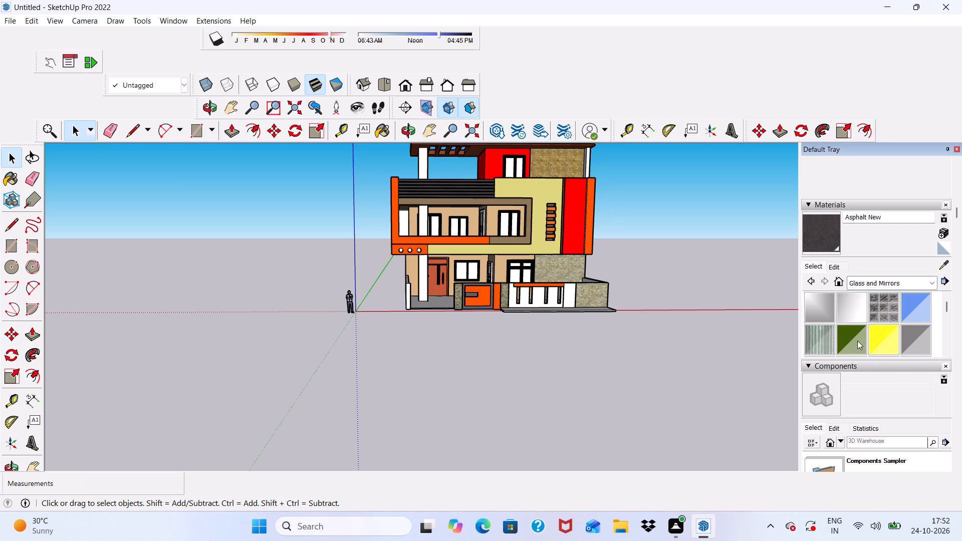
{"action": "left_click", "coordinate": [916, 309]}
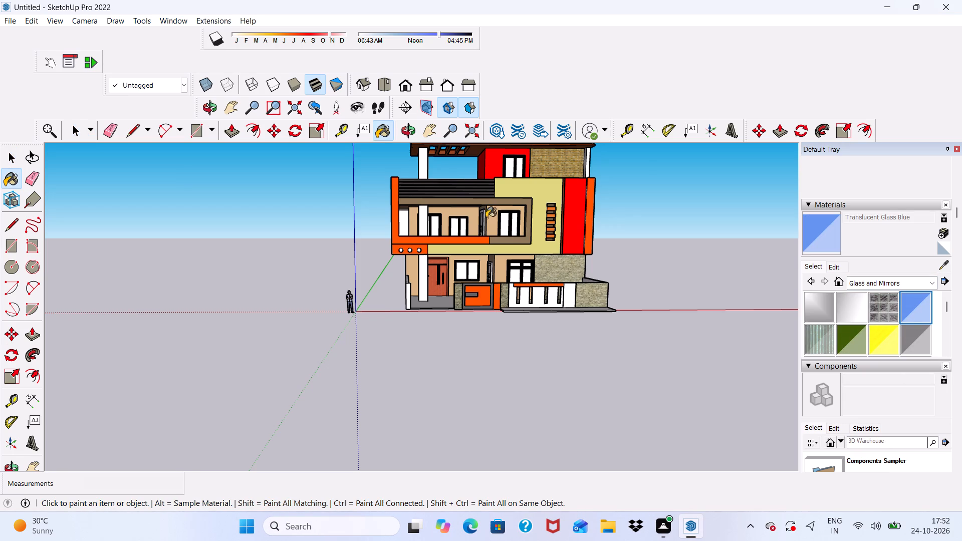
{"action": "scroll", "coordinate": [475, 215], "scroll_direction": "up", "scroll_amount": 16}
{"action": "left_click", "coordinate": [386, 244]}
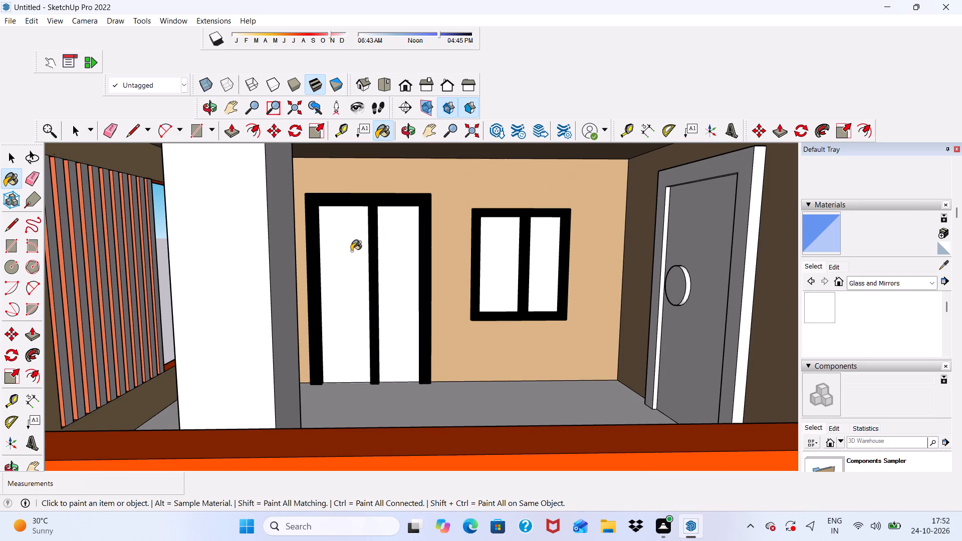
{"action": "left_click", "coordinate": [351, 251]}
Edit the Translucent Glass Blue material to a darker blue by lowering its brightness.
{"action": "left_click", "coordinate": [837, 267]}
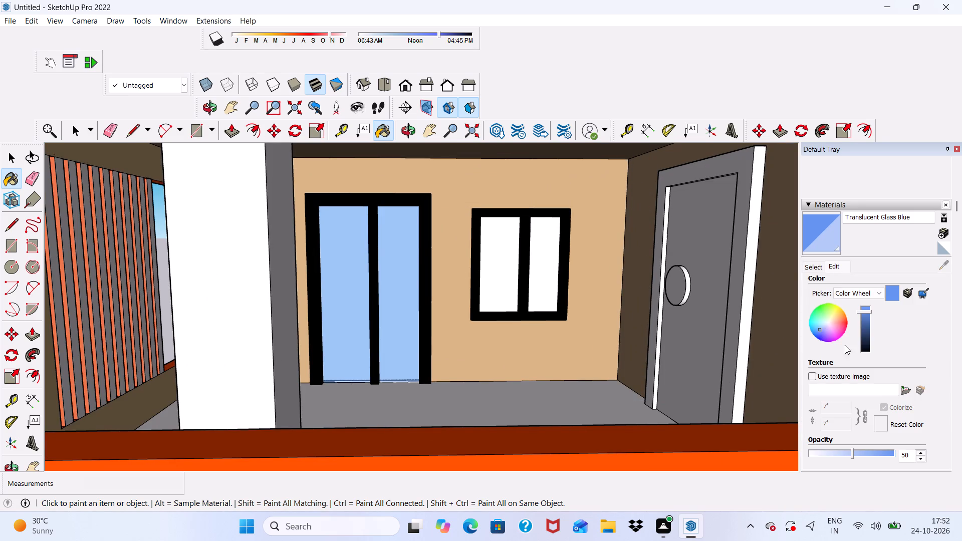
{"action": "left_click_drag", "start_coordinate": [864, 312], "coordinate": [865, 329]}
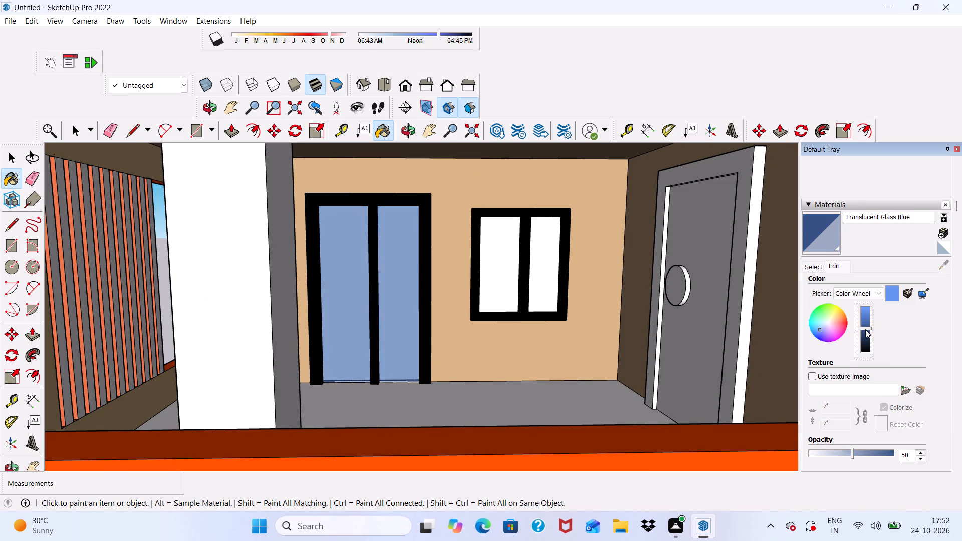
{"action": "left_click_drag", "start_coordinate": [865, 329], "coordinate": [865, 330]}
Apply the darkened blue glass to both panes of the small balcony window and of the other glazed door on the balcony.
{"action": "scroll", "coordinate": [507, 237], "scroll_direction": "up", "scroll_amount": 6}
{"action": "left_click", "coordinate": [509, 240]}
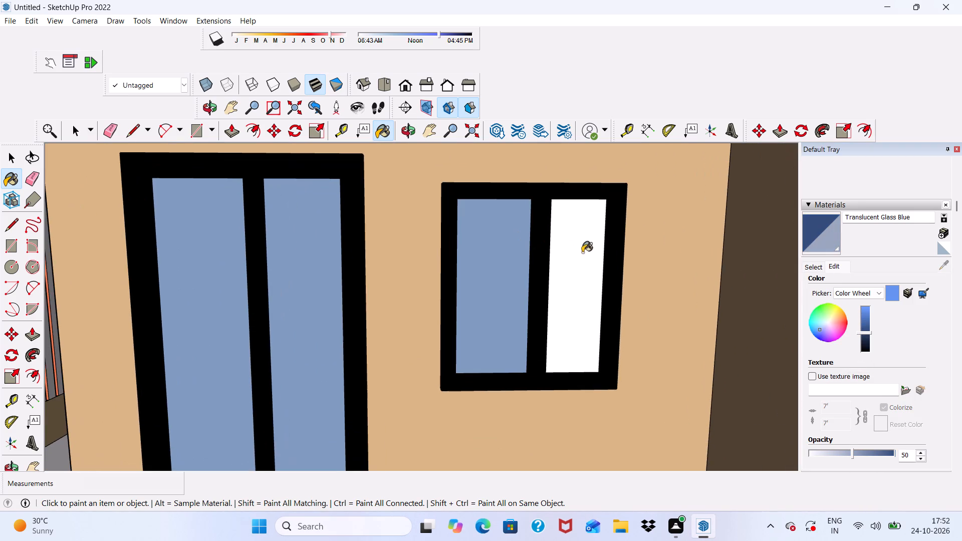
{"action": "left_click", "coordinate": [582, 252]}
{"action": "scroll", "coordinate": [484, 251], "scroll_direction": "down", "scroll_amount": 4}
{"action": "middle_click_drag", "start_coordinate": [397, 303], "coordinate": [552, 325]}
{"action": "scroll", "coordinate": [381, 257], "scroll_direction": "down", "scroll_amount": 7}
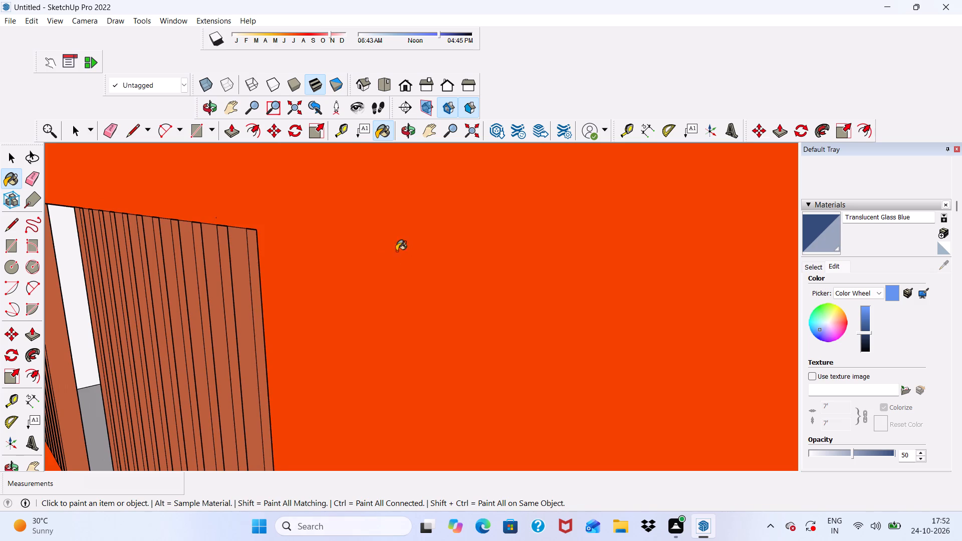
{"action": "scroll", "coordinate": [396, 251], "scroll_direction": "down", "scroll_amount": 17}
{"action": "scroll", "coordinate": [426, 292], "scroll_direction": "down", "scroll_amount": 2}
{"action": "middle_click_drag", "start_coordinate": [653, 357], "coordinate": [636, 357]}
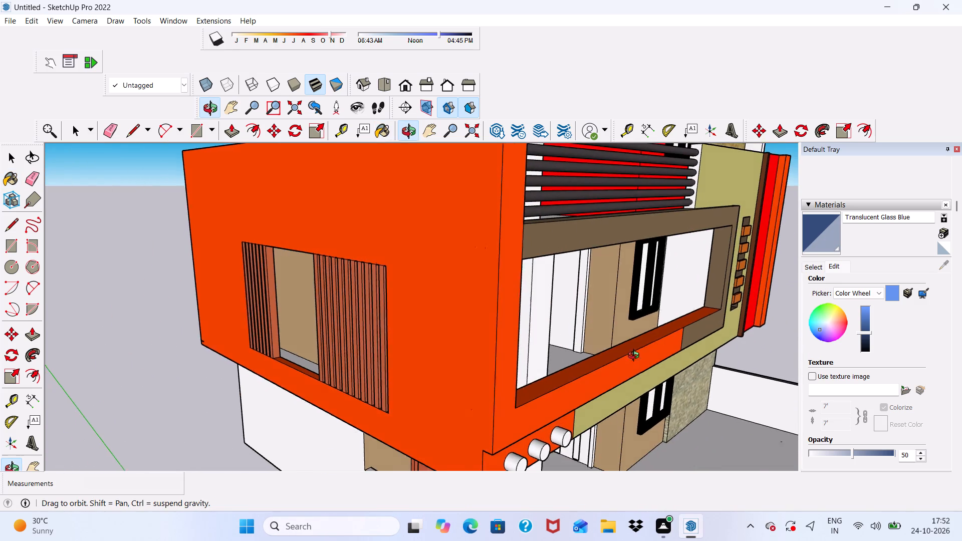
{"action": "middle_click_drag", "start_coordinate": [636, 357], "coordinate": [504, 324]}
{"action": "scroll", "coordinate": [728, 303], "scroll_direction": "up", "scroll_amount": 5}
{"action": "left_click", "coordinate": [690, 295]}
{"action": "left_click", "coordinate": [784, 303]}
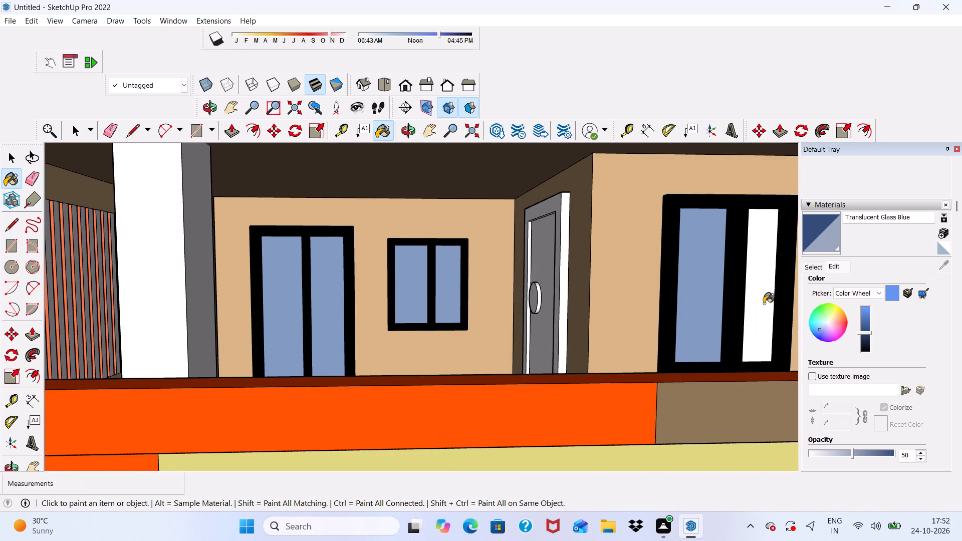
{"action": "left_click", "coordinate": [764, 304]}
Apply Translucent Glass Gray from Glass and Mirrors to the two lower panes of the ground-floor window beside the stone cladding.
{"action": "scroll", "coordinate": [681, 284], "scroll_direction": "down", "scroll_amount": 5}
{"action": "middle_click_drag", "start_coordinate": [620, 303], "coordinate": [677, 336]}
{"action": "scroll", "coordinate": [563, 300], "scroll_direction": "down", "scroll_amount": 5}
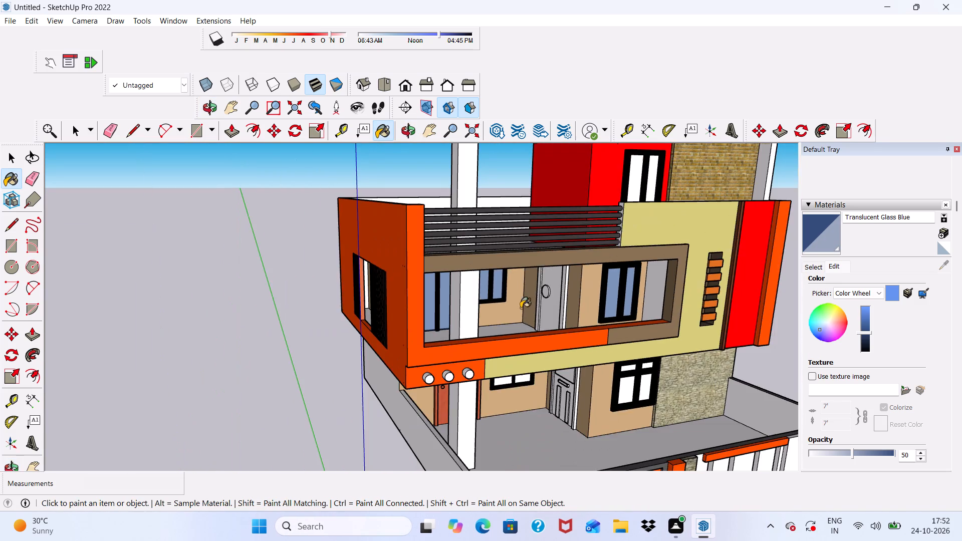
{"action": "middle_click_drag", "start_coordinate": [541, 395], "coordinate": [549, 323]}
{"action": "scroll", "coordinate": [549, 323], "scroll_direction": "up", "scroll_amount": 3}
{"action": "scroll", "coordinate": [558, 353], "scroll_direction": "down", "scroll_amount": 3}
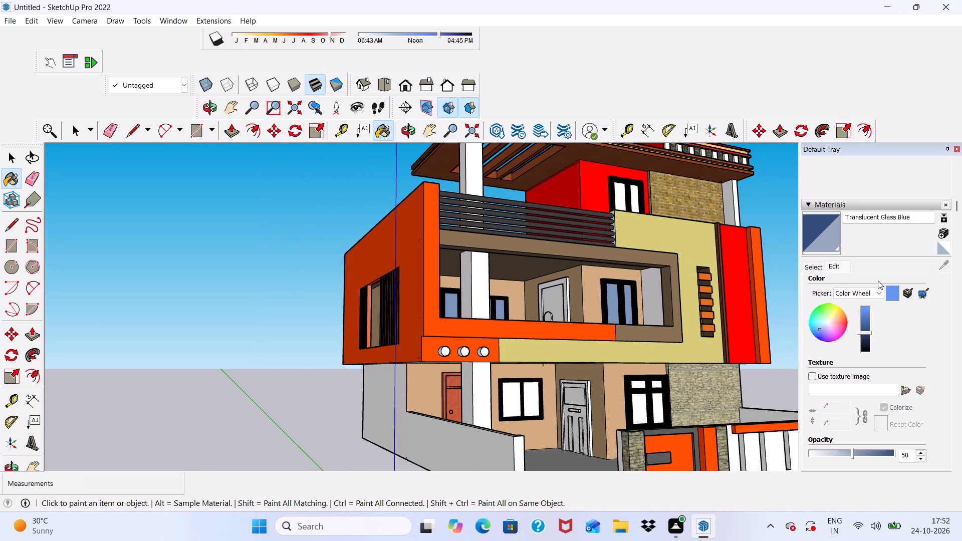
{"action": "left_click", "coordinate": [816, 265]}
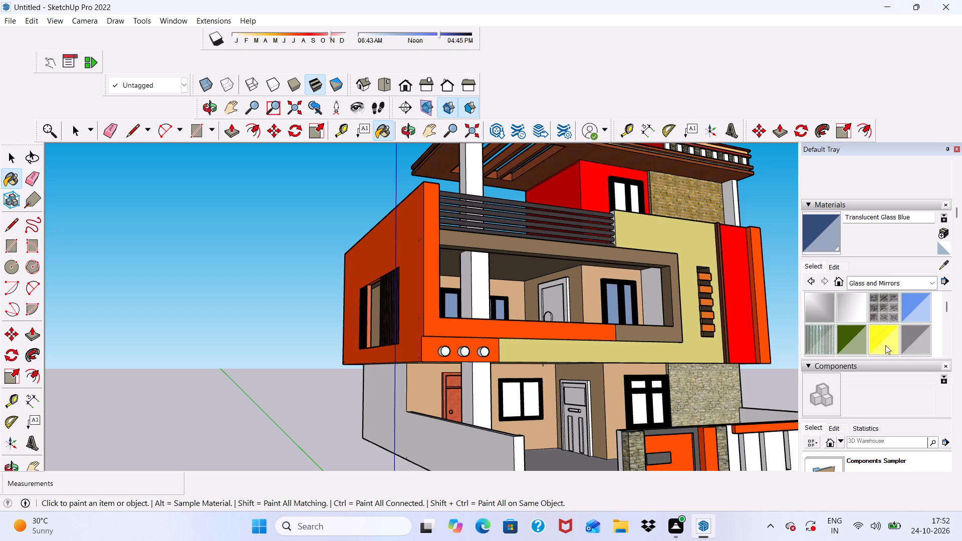
{"action": "left_click", "coordinate": [923, 342]}
{"action": "scroll", "coordinate": [552, 482], "scroll_direction": "up", "scroll_amount": 5}
{"action": "scroll", "coordinate": [615, 416], "scroll_direction": "up", "scroll_amount": 4}
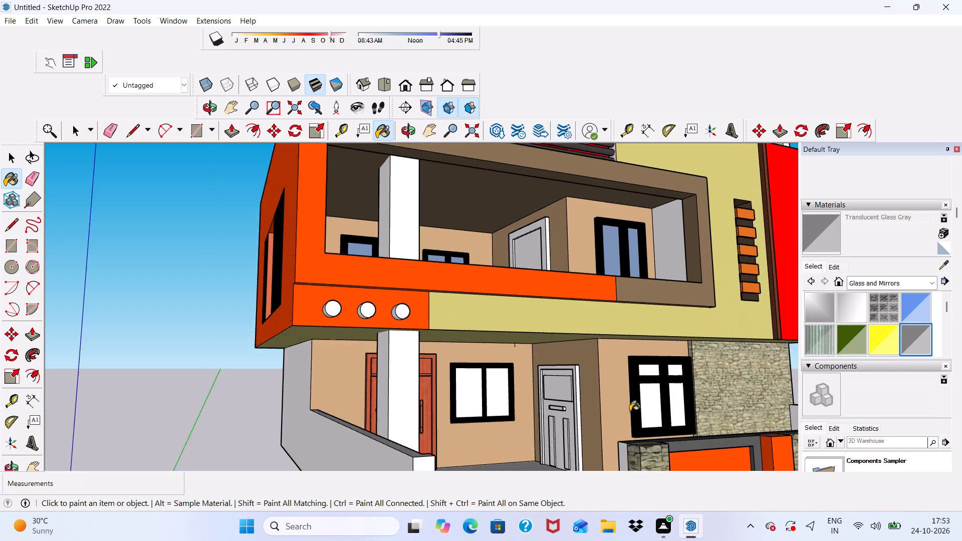
{"action": "scroll", "coordinate": [630, 411], "scroll_direction": "up", "scroll_amount": 5}
{"action": "left_click", "coordinate": [649, 405]}
{"action": "left_click", "coordinate": [696, 394]}
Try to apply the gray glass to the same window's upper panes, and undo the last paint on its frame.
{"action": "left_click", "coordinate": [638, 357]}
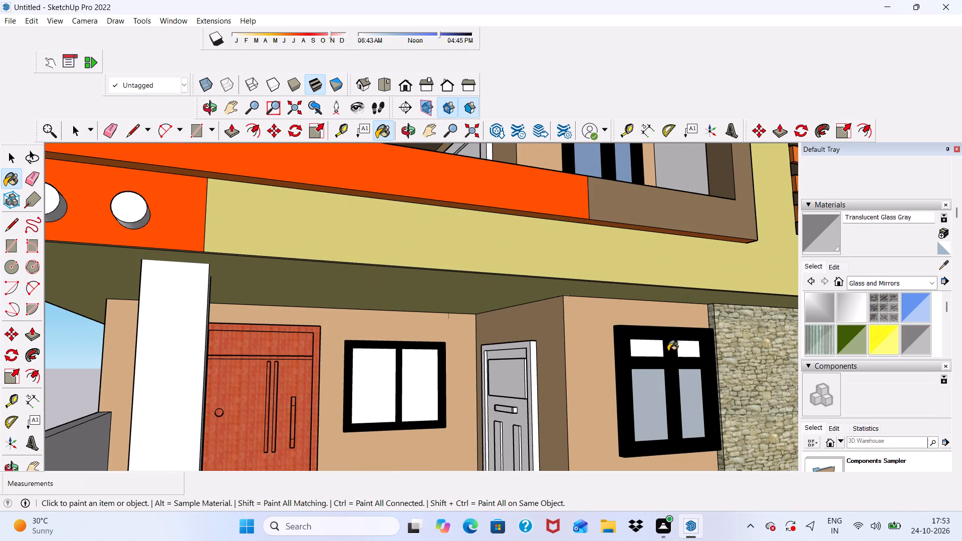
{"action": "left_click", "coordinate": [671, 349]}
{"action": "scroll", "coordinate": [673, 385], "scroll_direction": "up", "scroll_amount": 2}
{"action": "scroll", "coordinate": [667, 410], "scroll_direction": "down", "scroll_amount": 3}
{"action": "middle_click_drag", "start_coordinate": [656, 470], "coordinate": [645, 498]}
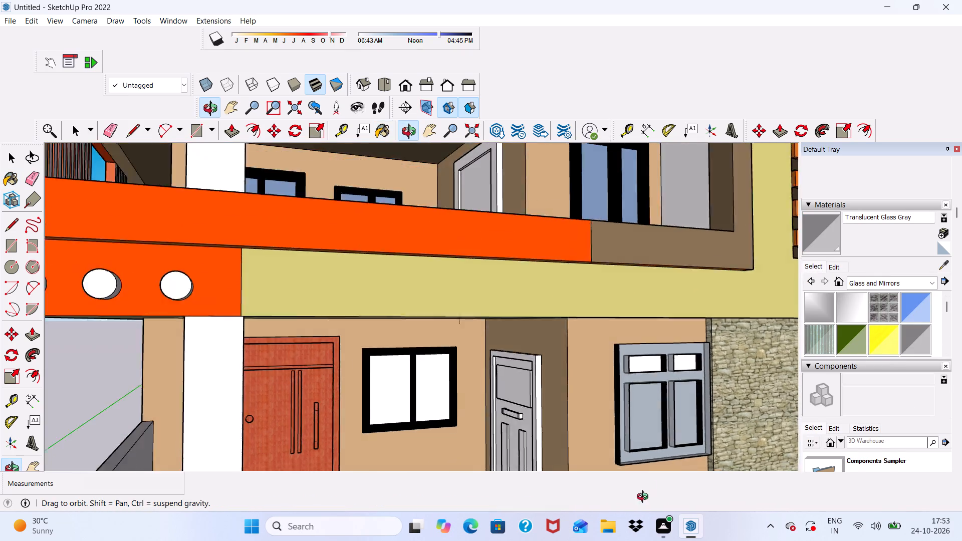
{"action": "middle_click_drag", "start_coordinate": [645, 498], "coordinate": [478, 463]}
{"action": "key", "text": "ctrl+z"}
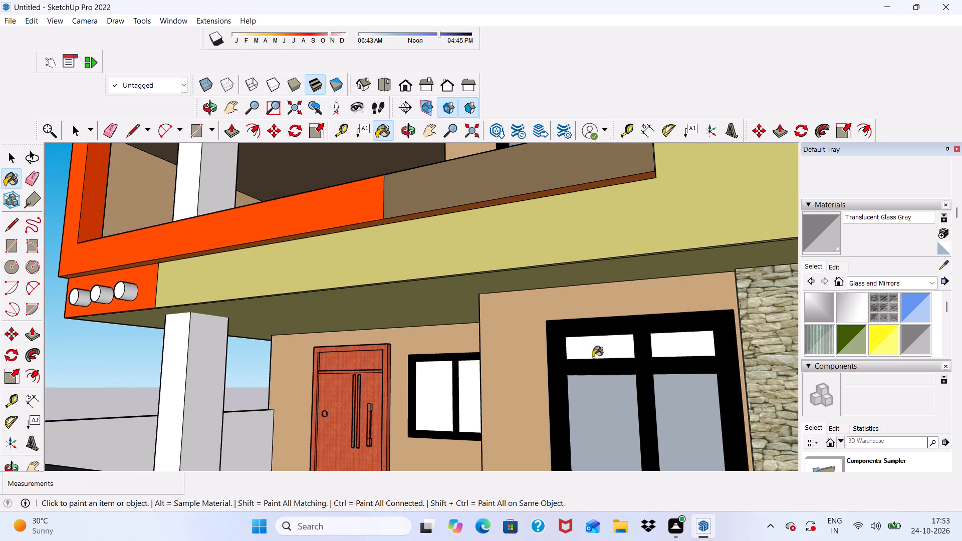
Apply Translucent Glass Gray to the two upper panes of the ground-floor window beside the stone cladding.
{"action": "scroll", "coordinate": [611, 335], "scroll_direction": "up", "scroll_amount": 5}
{"action": "left_click", "coordinate": [585, 352]}
{"action": "left_click", "coordinate": [720, 354]}
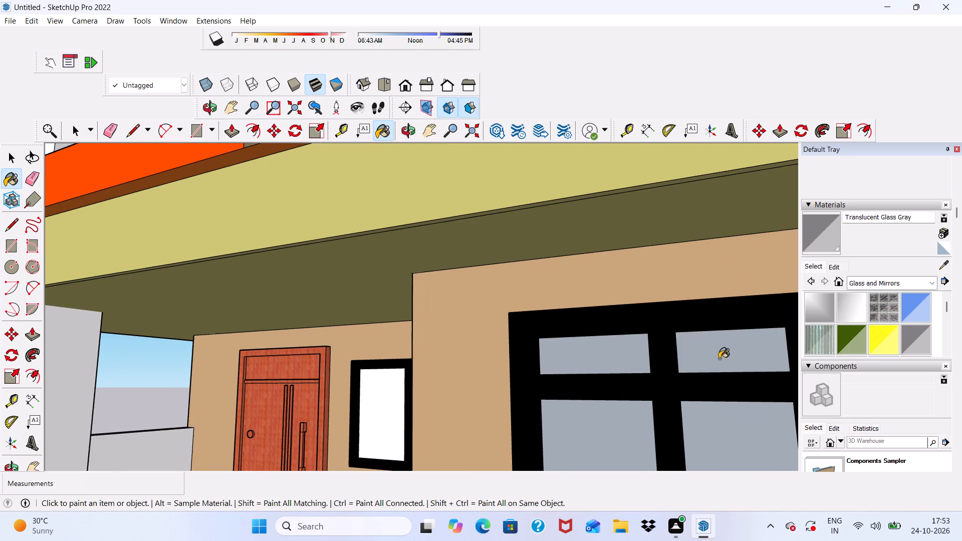
Edit the Translucent Glass Gray material to a lighter gray by raising its brightness.
{"action": "left_click", "coordinate": [828, 265]}
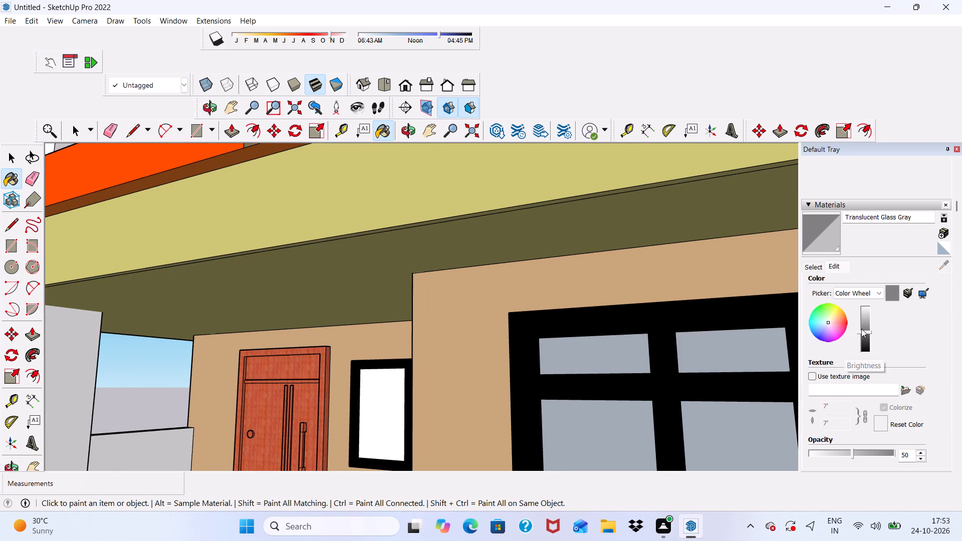
{"action": "left_click_drag", "start_coordinate": [861, 329], "coordinate": [864, 323]}
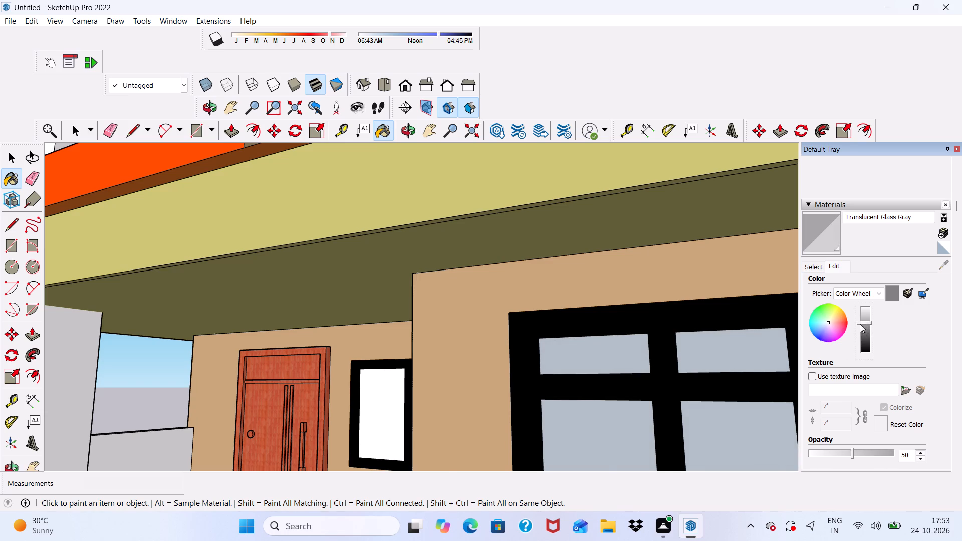
Apply the lightened gray glass to both panes of the ground-floor window beside the wooden main door.
{"action": "scroll", "coordinate": [707, 330], "scroll_direction": "down", "scroll_amount": 8}
{"action": "middle_click_drag", "start_coordinate": [625, 362], "coordinate": [718, 398]}
{"action": "scroll", "coordinate": [497, 405], "scroll_direction": "up", "scroll_amount": 9}
{"action": "left_click", "coordinate": [486, 361]}
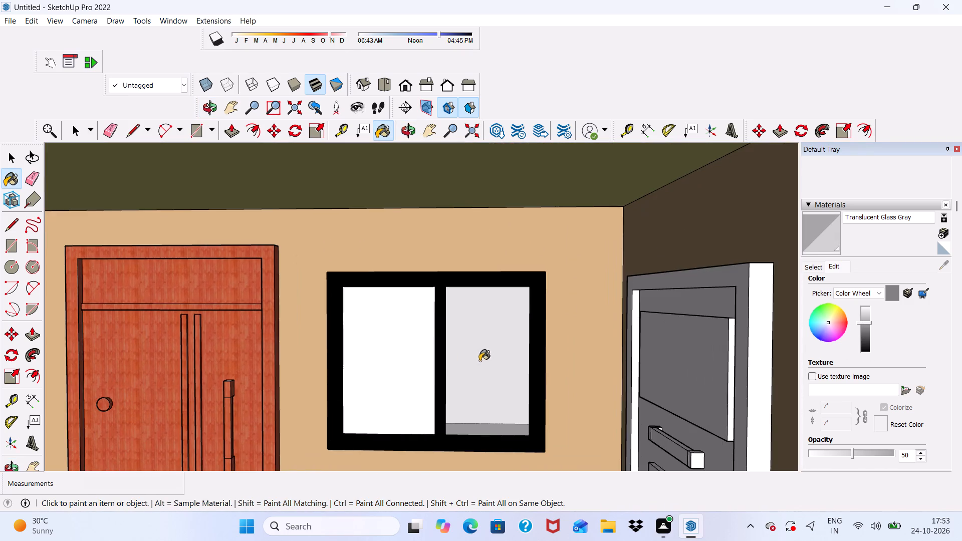
{"action": "left_click", "coordinate": [388, 354]}
{"action": "scroll", "coordinate": [389, 354], "scroll_direction": "down", "scroll_amount": 7}
{"action": "middle_click_drag", "start_coordinate": [524, 377], "coordinate": [533, 415]}
{"action": "scroll", "coordinate": [654, 368], "scroll_direction": "down", "scroll_amount": 4}
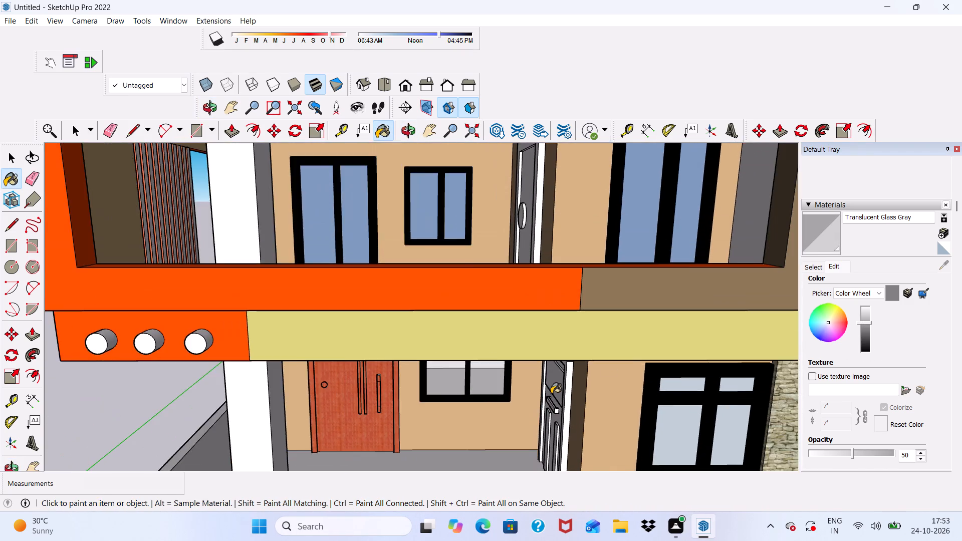
{"action": "middle_click_drag", "start_coordinate": [552, 393], "coordinate": [603, 334]}
{"action": "key", "text": "space"}
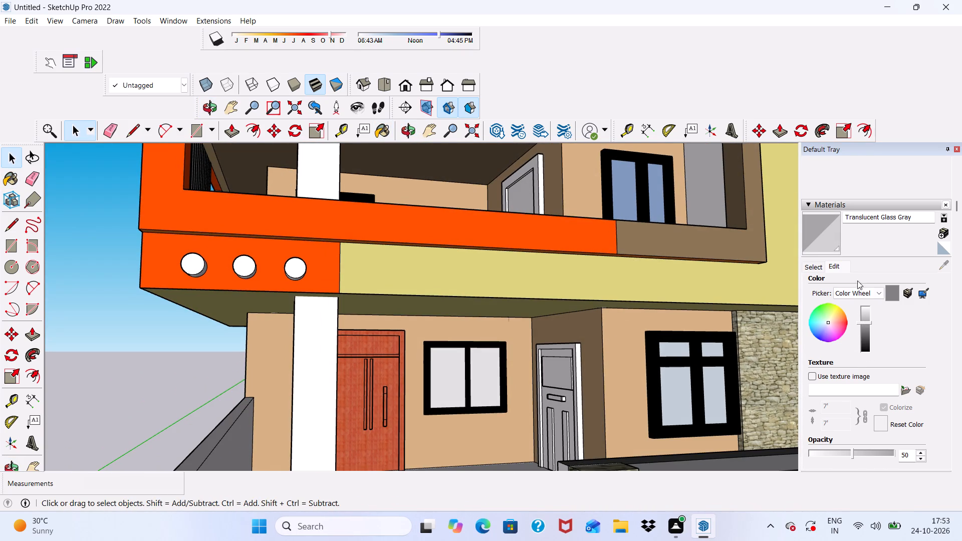
Browse the Colors material collection for a suitable colour.
{"action": "left_click", "coordinate": [815, 267]}
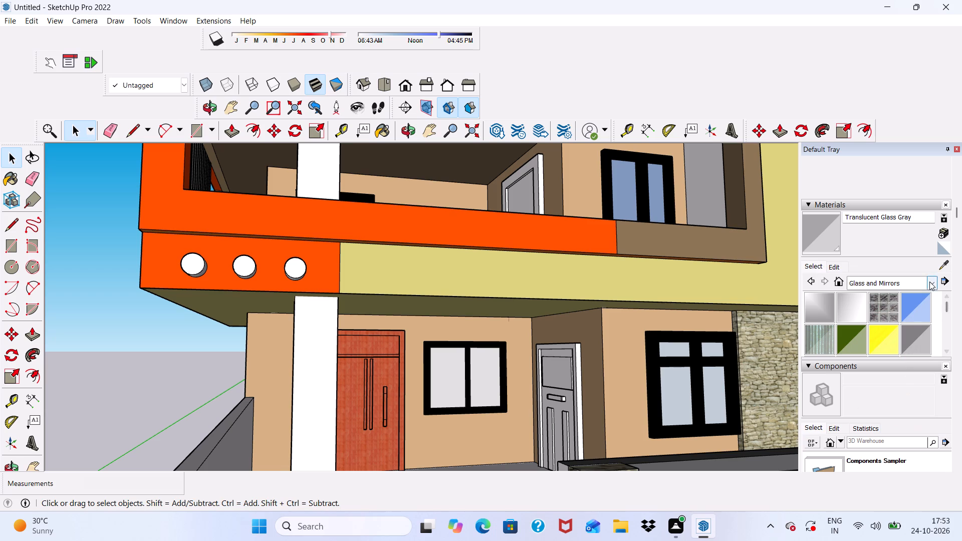
{"action": "left_click", "coordinate": [929, 280]}
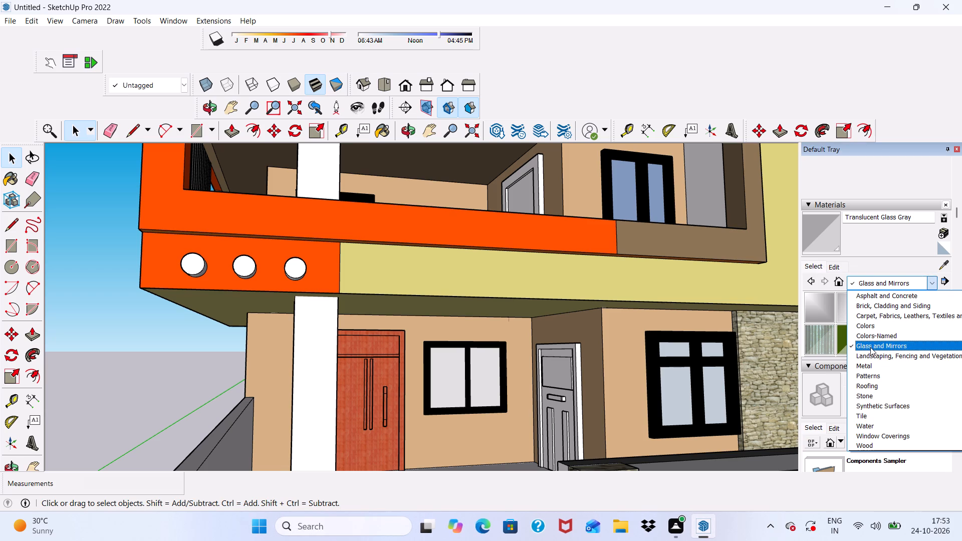
{"action": "left_click", "coordinate": [873, 328]}
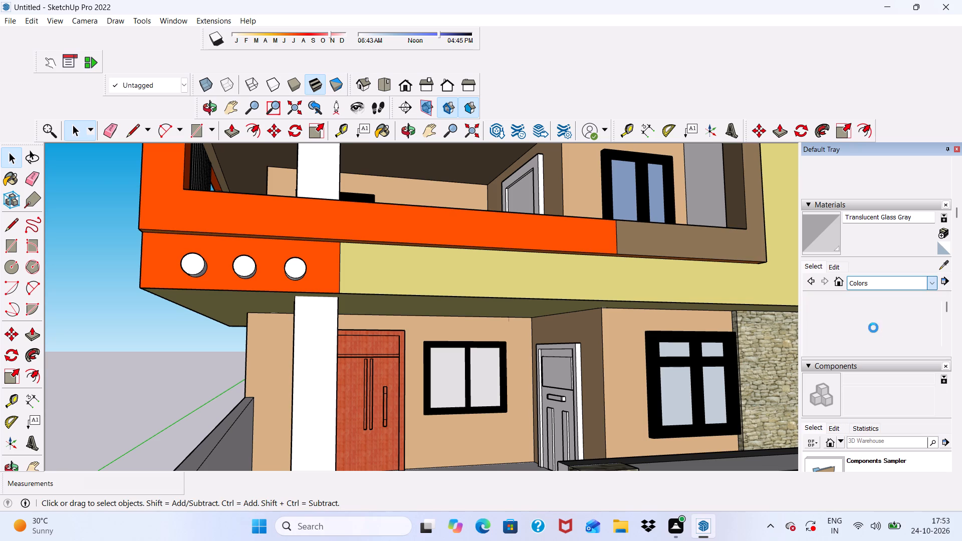
{"action": "scroll", "coordinate": [873, 329], "scroll_direction": "down", "scroll_amount": 1}
{"action": "scroll", "coordinate": [873, 329], "scroll_direction": "up", "scroll_amount": 1}
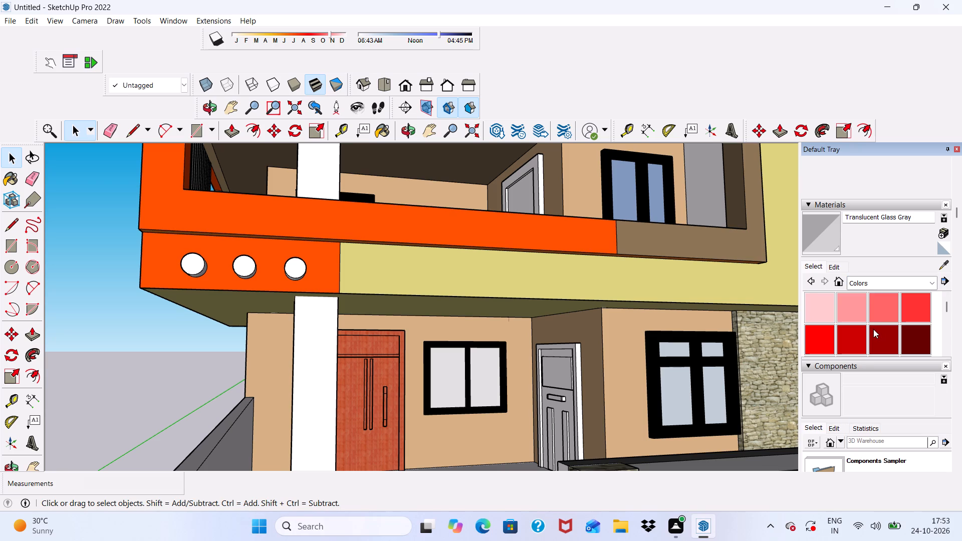
{"action": "scroll", "coordinate": [873, 329], "scroll_direction": "up", "scroll_amount": 2}
{"action": "scroll", "coordinate": [871, 334], "scroll_direction": "down", "scroll_amount": 2}
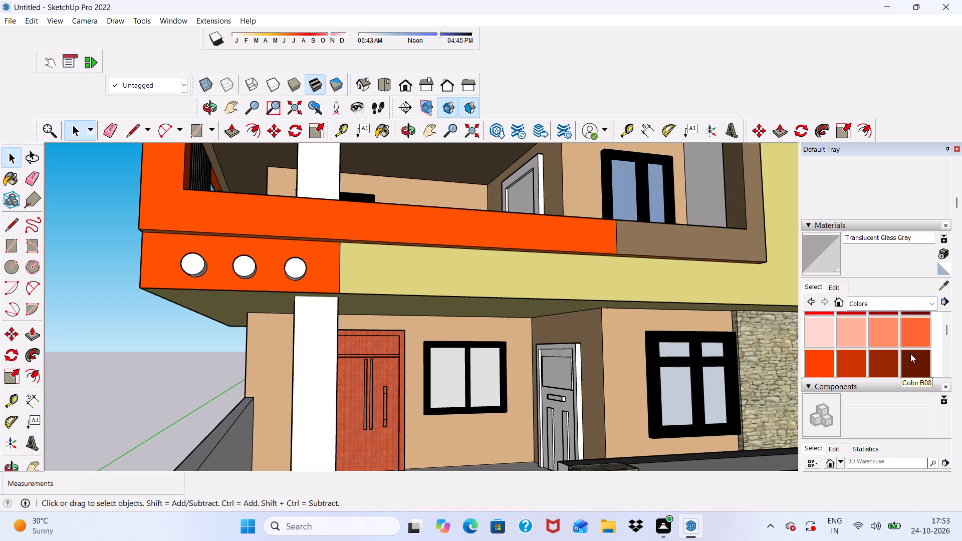
{"action": "scroll", "coordinate": [887, 363], "scroll_direction": "down", "scroll_amount": 3}
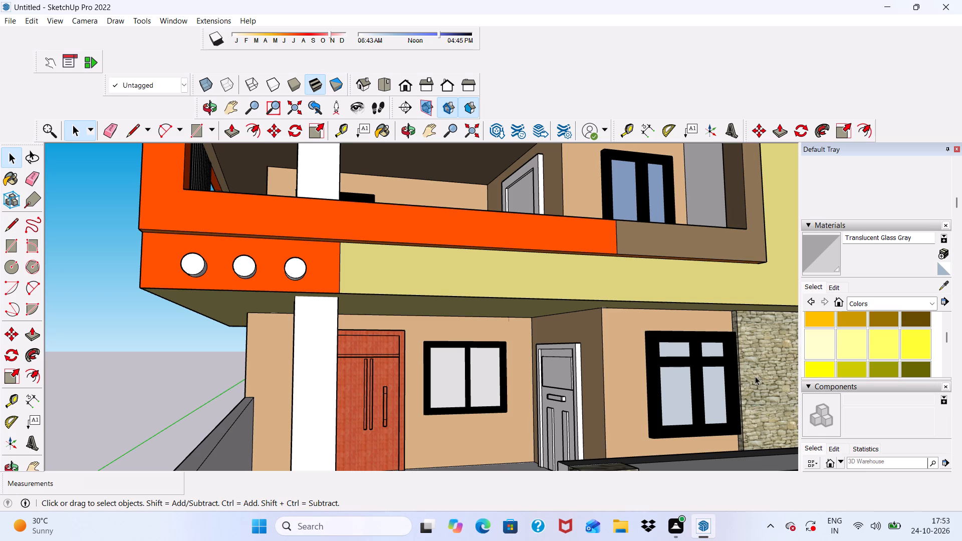
Apply Wood Floor Parquet to the frame and main faces of the gray ground-floor door between the two windows.
{"action": "left_click", "coordinate": [929, 304]}
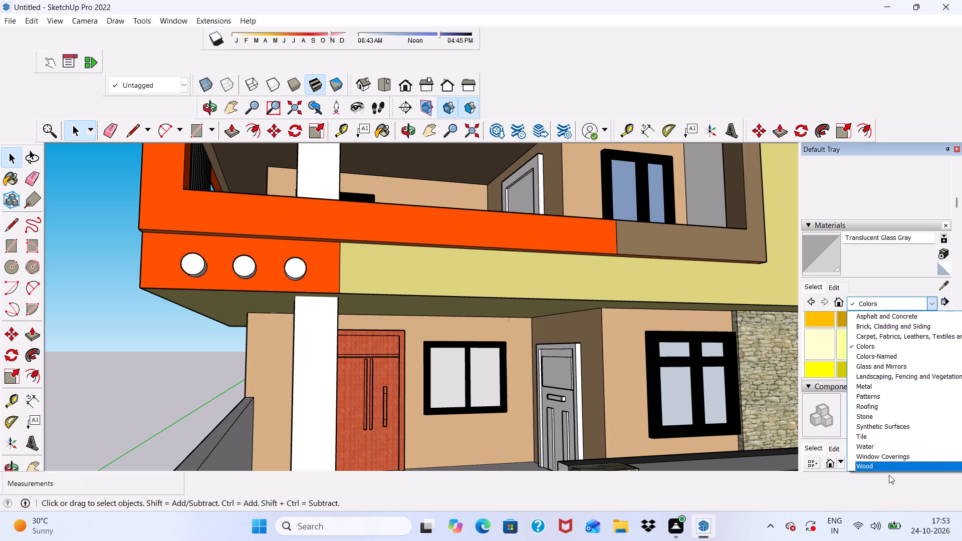
{"action": "left_click", "coordinate": [887, 467]}
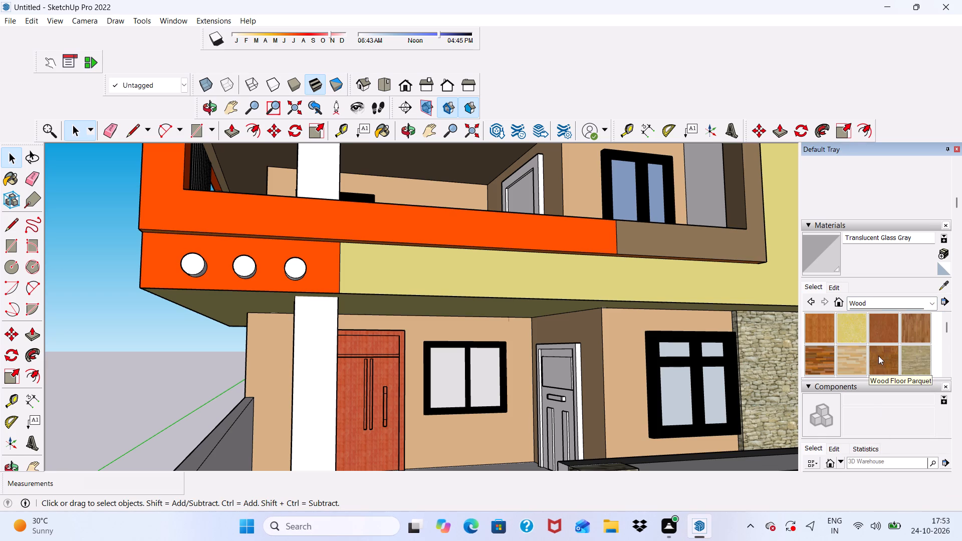
{"action": "left_click", "coordinate": [878, 356]}
{"action": "scroll", "coordinate": [641, 375], "scroll_direction": "up", "scroll_amount": 9}
{"action": "left_click", "coordinate": [579, 360]}
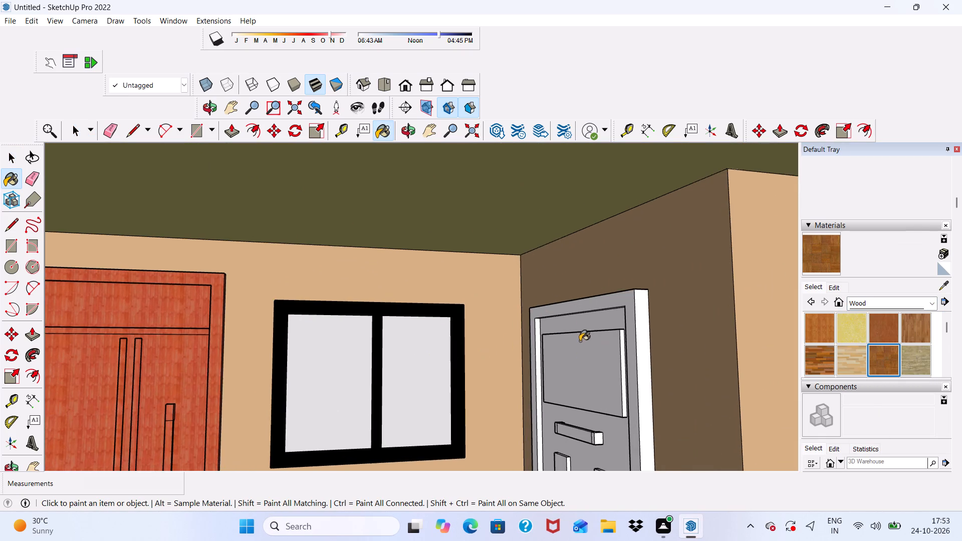
{"action": "scroll", "coordinate": [583, 319], "scroll_direction": "up", "scroll_amount": 6}
{"action": "left_click", "coordinate": [587, 317]}
{"action": "left_click", "coordinate": [585, 292]}
Paint one lower raised panel and the horizontal handle's front, near end and top faces with Wood Floor Parquet.
{"action": "scroll", "coordinate": [568, 350], "scroll_direction": "down", "scroll_amount": 1}
{"action": "middle_click_drag", "start_coordinate": [614, 351], "coordinate": [737, 351]}
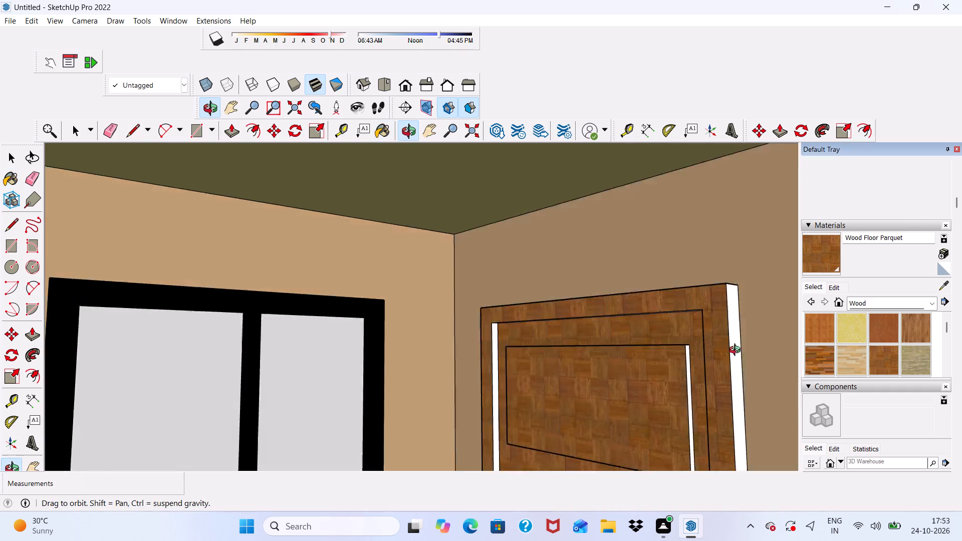
{"action": "middle_click_drag", "start_coordinate": [737, 351], "coordinate": [825, 363]}
{"action": "scroll", "coordinate": [421, 389], "scroll_direction": "up", "scroll_amount": 5}
{"action": "scroll", "coordinate": [517, 279], "scroll_direction": "down", "scroll_amount": 8}
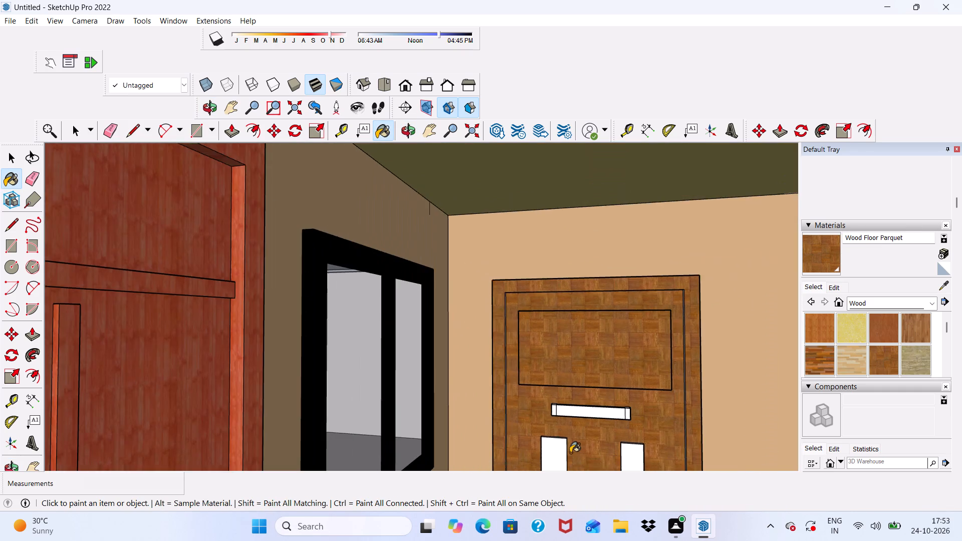
{"action": "scroll", "coordinate": [570, 453], "scroll_direction": "up", "scroll_amount": 3}
{"action": "left_click", "coordinate": [558, 453]}
{"action": "scroll", "coordinate": [557, 386], "scroll_direction": "up", "scroll_amount": 5}
{"action": "scroll", "coordinate": [558, 387], "scroll_direction": "down", "scroll_amount": 1}
{"action": "left_click", "coordinate": [558, 403]}
{"action": "scroll", "coordinate": [548, 398], "scroll_direction": "up", "scroll_amount": 5}
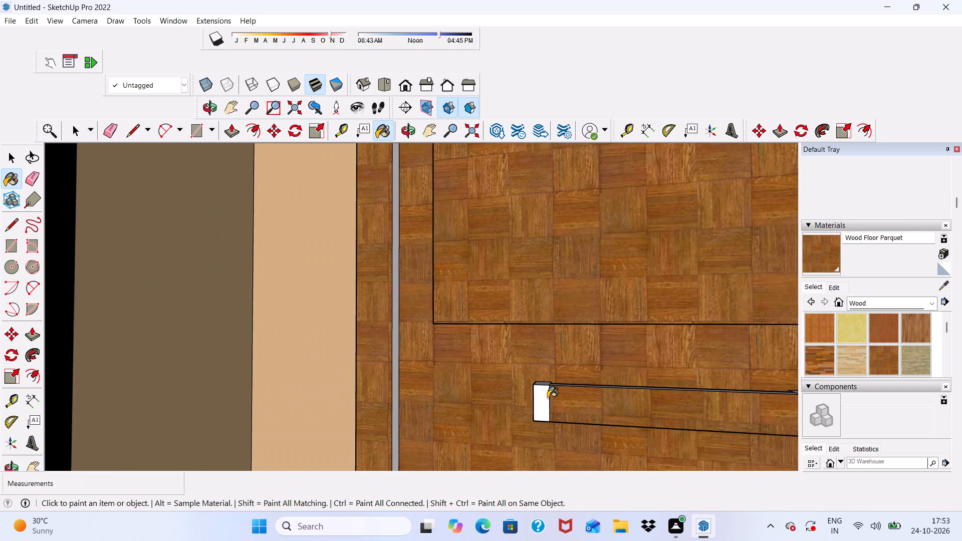
{"action": "left_click", "coordinate": [546, 398]}
{"action": "scroll", "coordinate": [547, 390], "scroll_direction": "up", "scroll_amount": 5}
{"action": "left_click", "coordinate": [547, 382]}
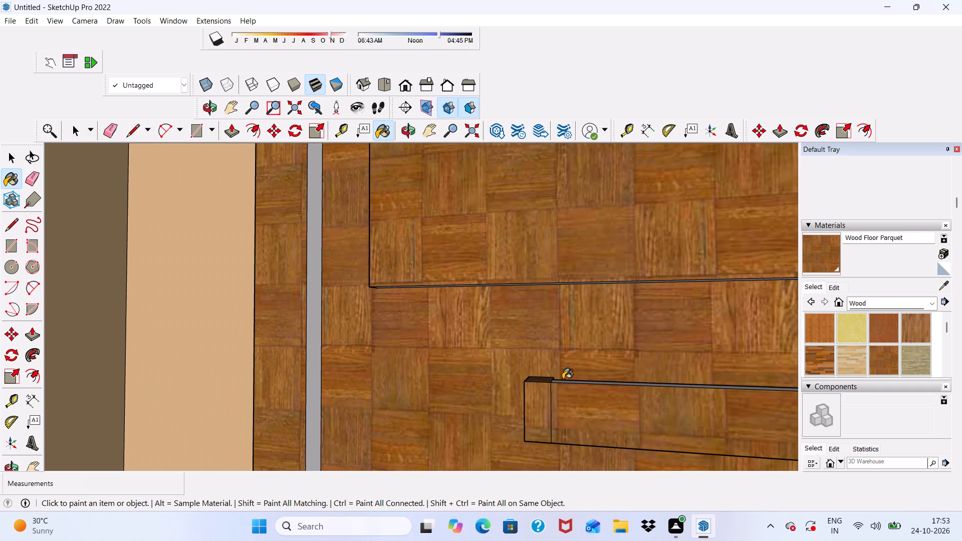
{"action": "left_click", "coordinate": [563, 382]}
{"action": "scroll", "coordinate": [580, 394], "scroll_direction": "up", "scroll_amount": 4}
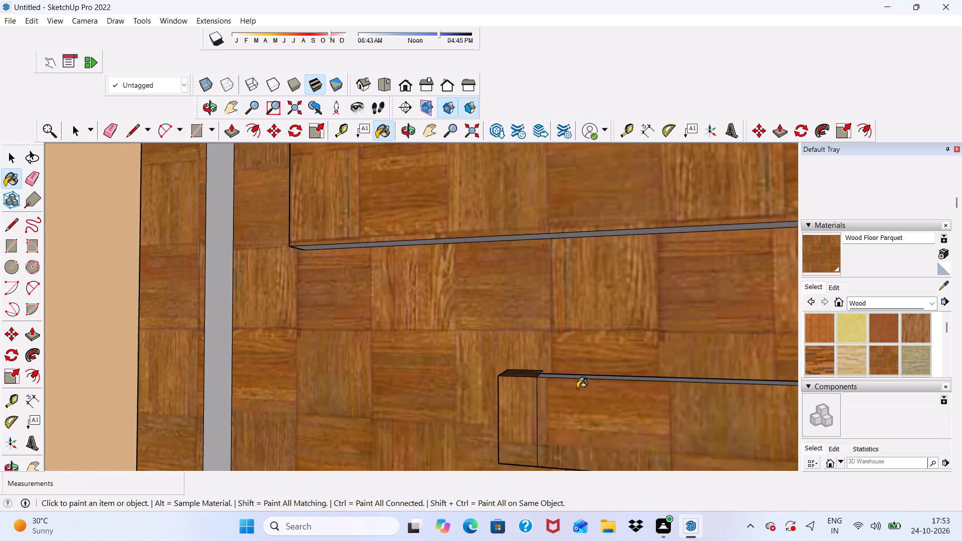
{"action": "scroll", "coordinate": [577, 387], "scroll_direction": "up", "scroll_amount": 8}
{"action": "left_click", "coordinate": [571, 373]}
{"action": "scroll", "coordinate": [564, 389], "scroll_direction": "down", "scroll_amount": 5}
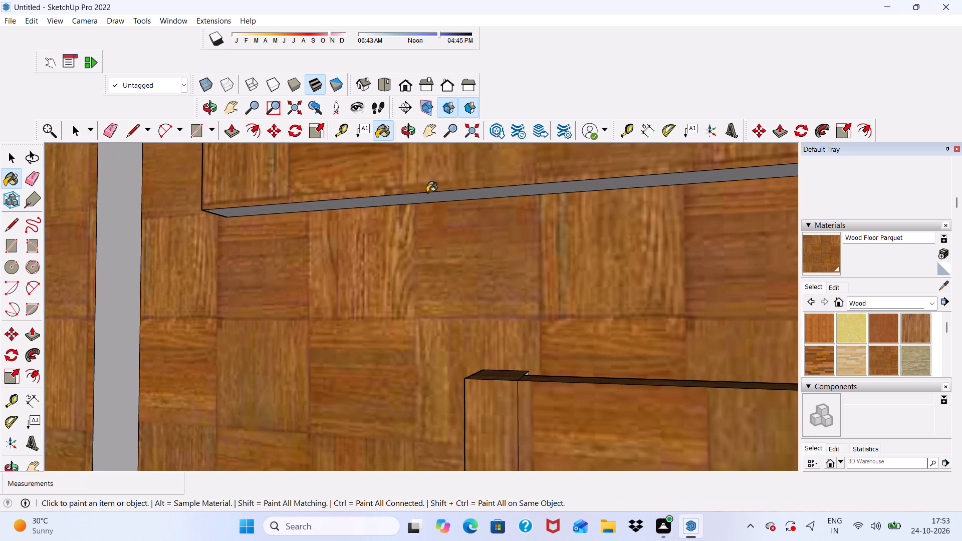
Paint the lower edge of the door's upper raised panel and one inner side of its frame with the parquet.
{"action": "left_click", "coordinate": [427, 198]}
{"action": "scroll", "coordinate": [427, 251], "scroll_direction": "down", "scroll_amount": 3}
{"action": "middle_click_drag", "start_coordinate": [442, 338], "coordinate": [348, 348]}
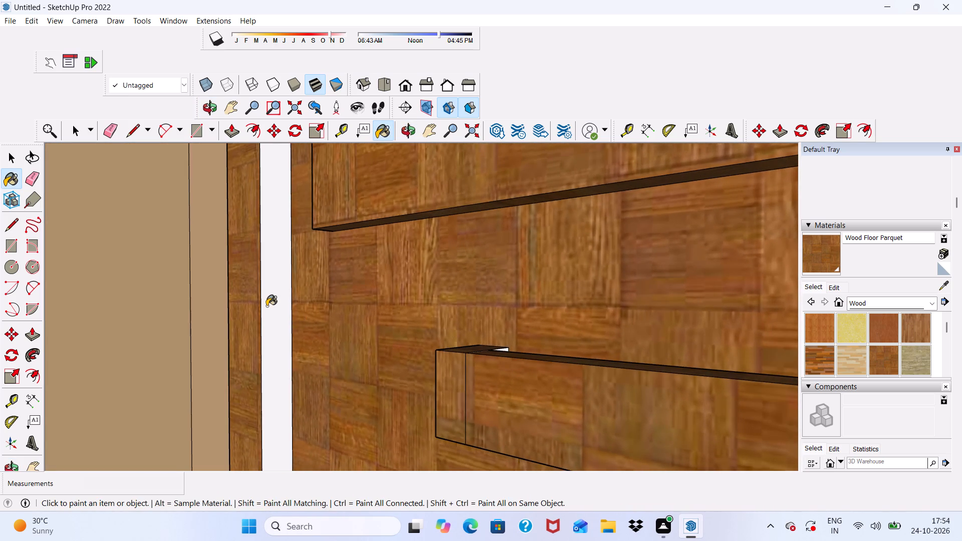
{"action": "left_click", "coordinate": [267, 306]}
Paint the unpainted end block of the door's horizontal handle with Wood Floor Parquet.
{"action": "scroll", "coordinate": [272, 317], "scroll_direction": "down", "scroll_amount": 10}
{"action": "scroll", "coordinate": [659, 382], "scroll_direction": "up", "scroll_amount": 3}
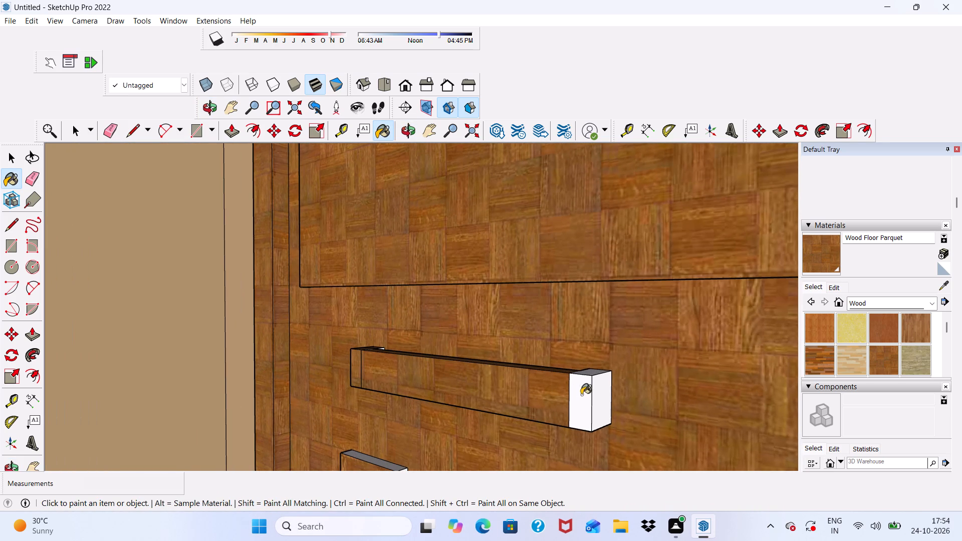
{"action": "left_click", "coordinate": [581, 395]}
{"action": "left_click", "coordinate": [599, 393]}
{"action": "left_click", "coordinate": [588, 373]}
Paint the door frame's inner top edge and its remaining inner side with Wood Floor Parquet.
{"action": "scroll", "coordinate": [559, 386], "scroll_direction": "down", "scroll_amount": 1}
{"action": "middle_click_drag", "start_coordinate": [558, 387], "coordinate": [562, 383]}
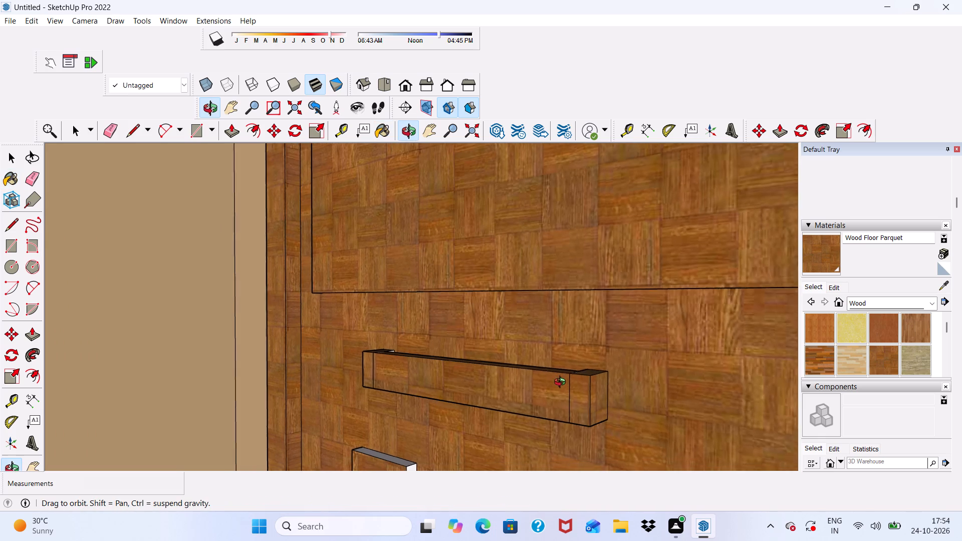
{"action": "middle_click_drag", "start_coordinate": [562, 383], "coordinate": [667, 170]}
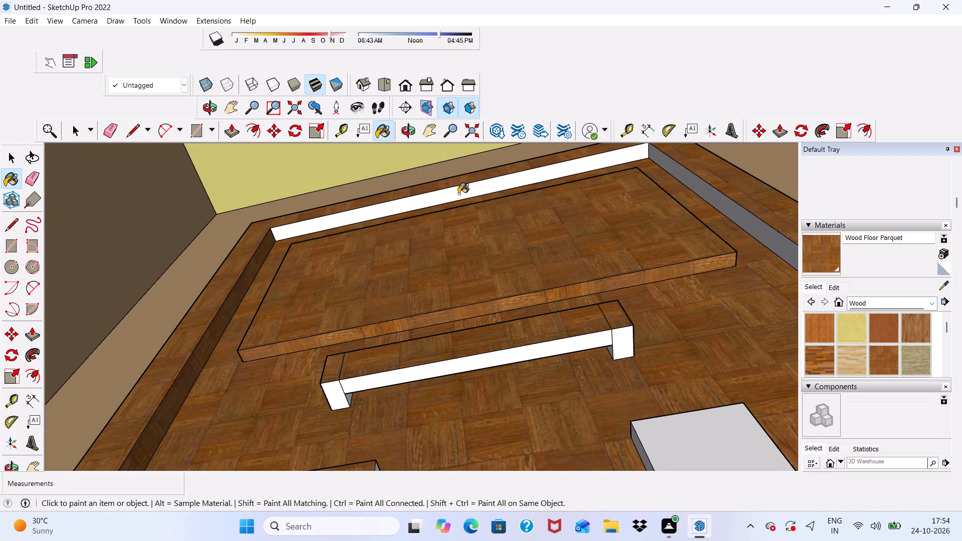
{"action": "left_click", "coordinate": [459, 192]}
{"action": "left_click", "coordinate": [753, 223]}
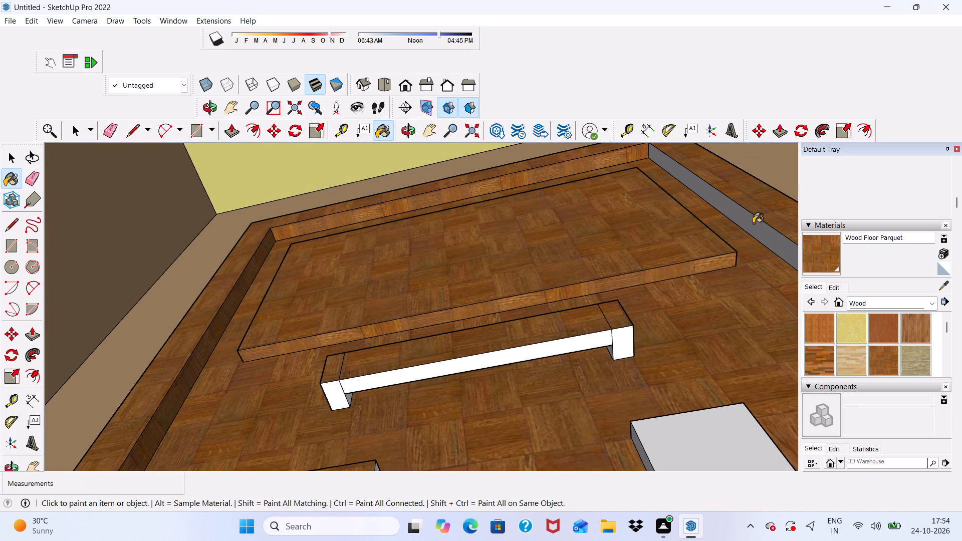
Paint the underside faces of the door's horizontal handle with Wood Floor Parquet.
{"action": "left_click", "coordinate": [625, 347]}
{"action": "left_click", "coordinate": [592, 341]}
{"action": "scroll", "coordinate": [590, 329], "scroll_direction": "down", "scroll_amount": 4}
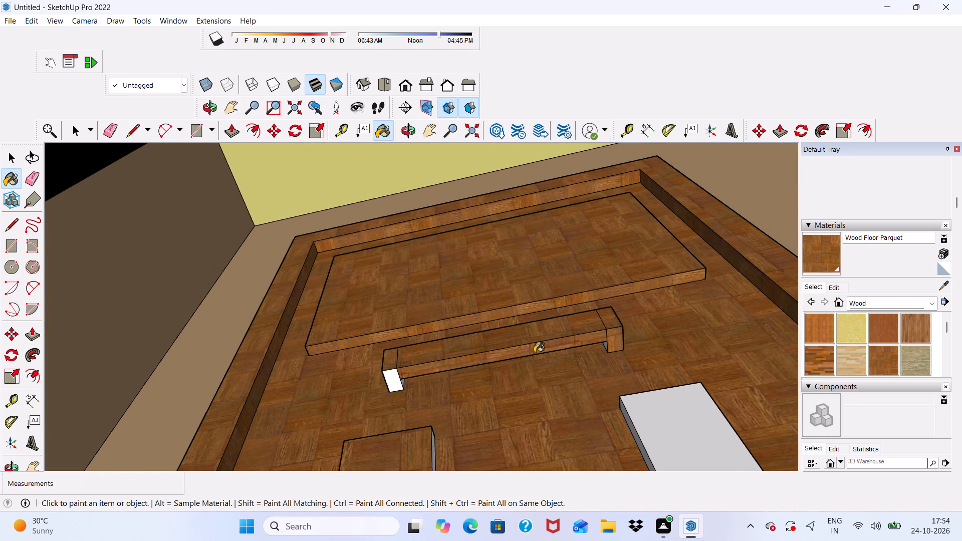
{"action": "left_click", "coordinate": [407, 370]}
Paint the door frame's outer side and top edge, and the upper raised panel's top edge, with Wood Floor Parquet.
{"action": "scroll", "coordinate": [416, 294], "scroll_direction": "down", "scroll_amount": 5}
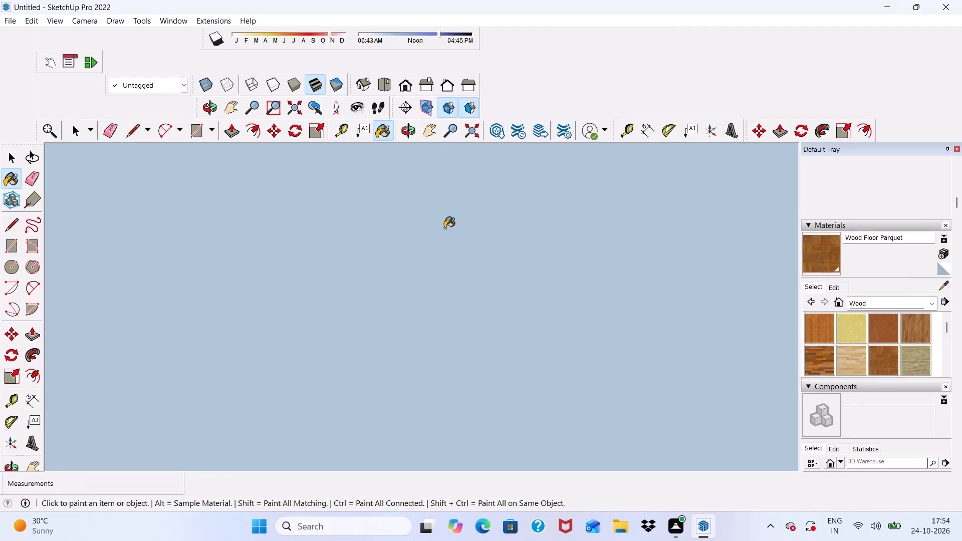
{"action": "left_click", "coordinate": [403, 89]}
{"action": "scroll", "coordinate": [430, 287], "scroll_direction": "down", "scroll_amount": 17}
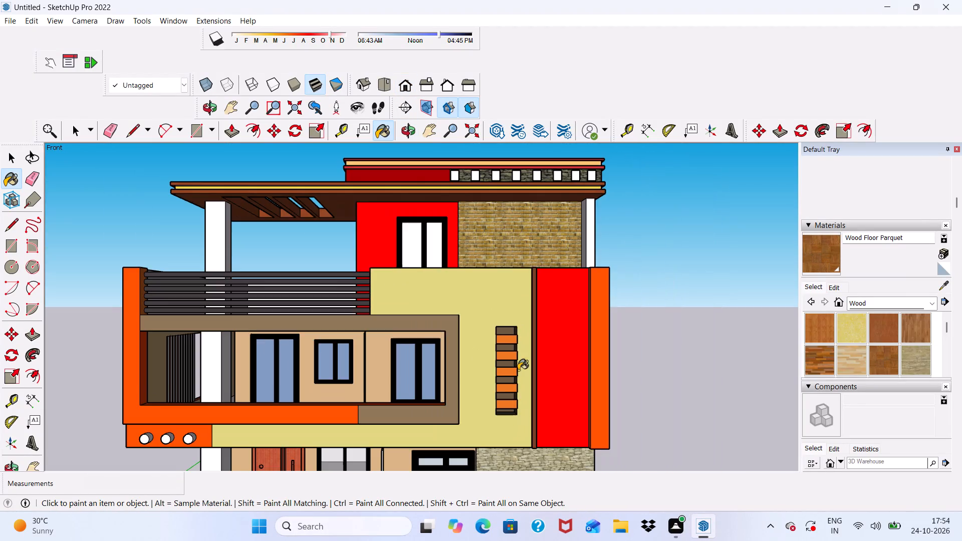
{"action": "middle_click_drag", "start_coordinate": [360, 391], "coordinate": [575, 386]}
{"action": "scroll", "coordinate": [439, 407], "scroll_direction": "up", "scroll_amount": 4}
{"action": "scroll", "coordinate": [400, 382], "scroll_direction": "down", "scroll_amount": 6}
{"action": "scroll", "coordinate": [407, 463], "scroll_direction": "up", "scroll_amount": 6}
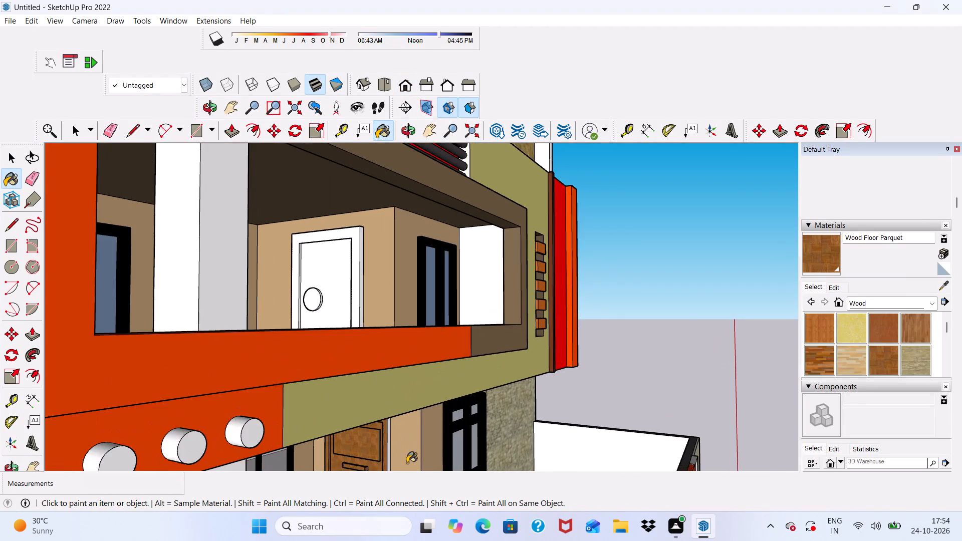
{"action": "scroll", "coordinate": [390, 326], "scroll_direction": "down", "scroll_amount": 3}
{"action": "scroll", "coordinate": [378, 487], "scroll_direction": "up", "scroll_amount": 10}
{"action": "scroll", "coordinate": [370, 354], "scroll_direction": "down", "scroll_amount": 3}
{"action": "scroll", "coordinate": [394, 398], "scroll_direction": "up", "scroll_amount": 11}
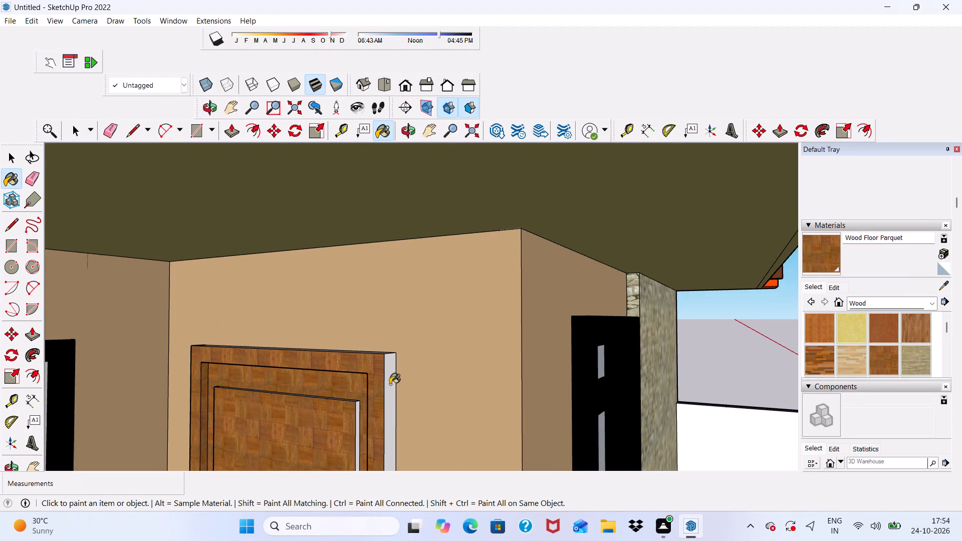
{"action": "left_click", "coordinate": [388, 380]}
{"action": "scroll", "coordinate": [360, 404], "scroll_direction": "up", "scroll_amount": 3}
{"action": "scroll", "coordinate": [366, 338], "scroll_direction": "up", "scroll_amount": 5}
{"action": "middle_click_drag", "start_coordinate": [370, 340], "coordinate": [373, 363]}
{"action": "scroll", "coordinate": [373, 363], "scroll_direction": "up", "scroll_amount": 1}
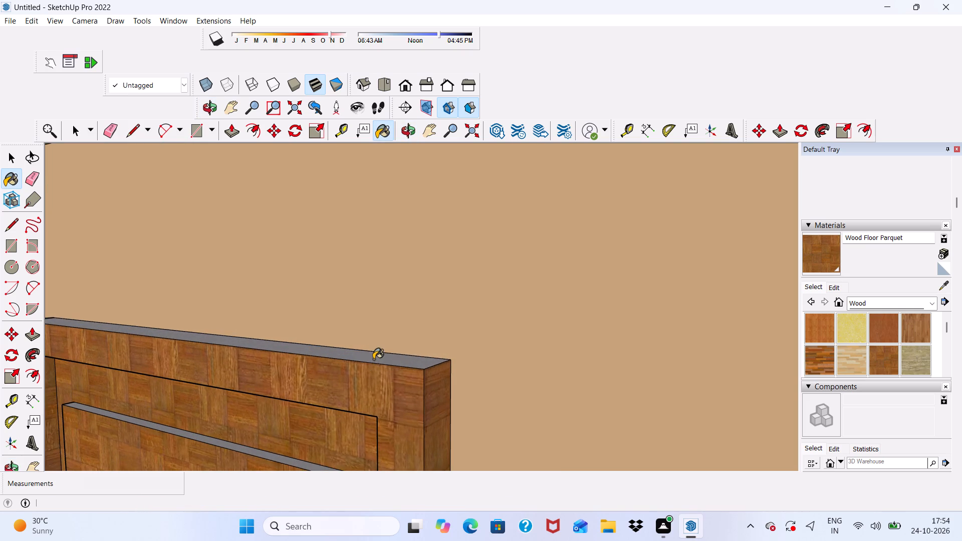
{"action": "left_click", "coordinate": [373, 359]}
{"action": "left_click", "coordinate": [280, 459]}
Paint the upper raised panel's white side edge and the handle's small unpainted inner face with Wood Floor Parquet.
{"action": "scroll", "coordinate": [281, 403], "scroll_direction": "down", "scroll_amount": 5}
{"action": "scroll", "coordinate": [358, 362], "scroll_direction": "down", "scroll_amount": 6}
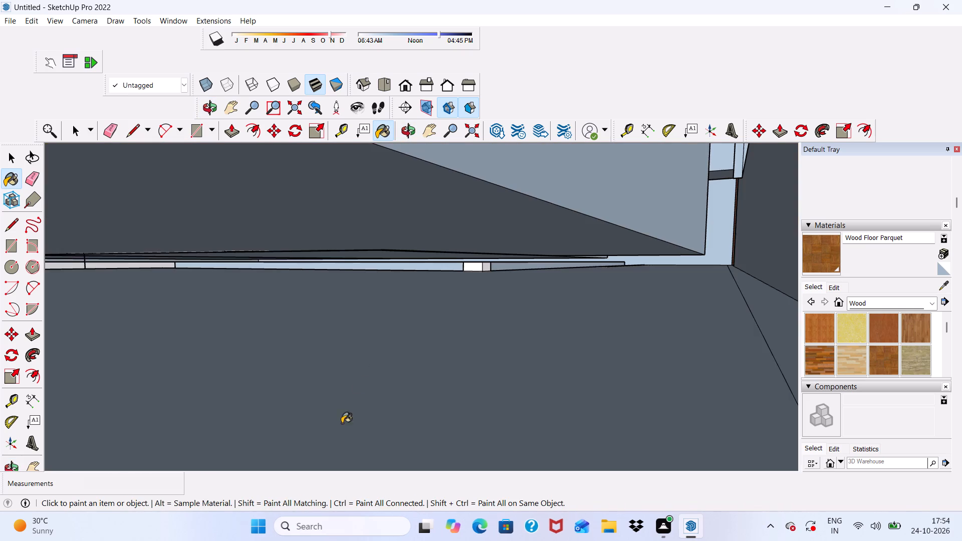
{"action": "scroll", "coordinate": [363, 373], "scroll_direction": "up", "scroll_amount": 1}
{"action": "left_click", "coordinate": [405, 81]}
{"action": "scroll", "coordinate": [469, 322], "scroll_direction": "down", "scroll_amount": 4}
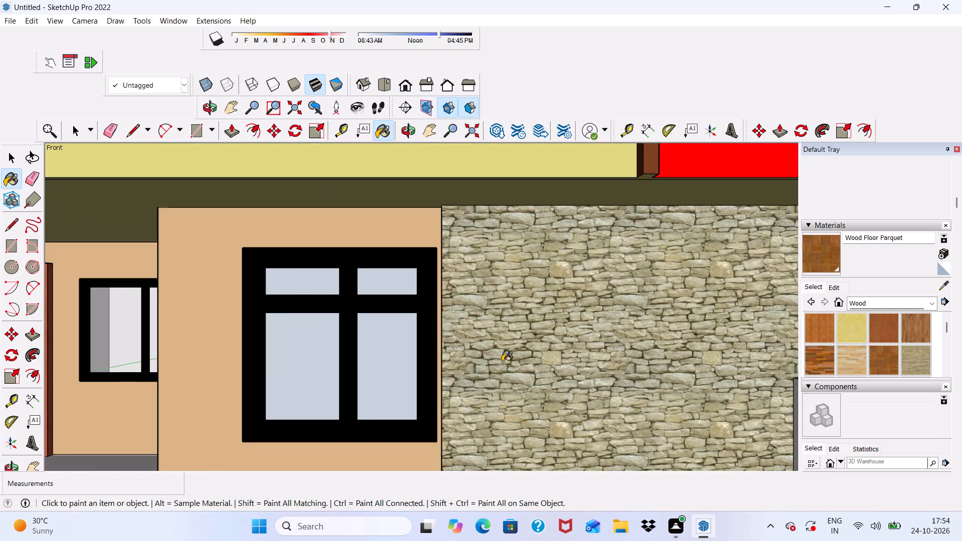
{"action": "scroll", "coordinate": [502, 362], "scroll_direction": "down", "scroll_amount": 11}
{"action": "middle_click_drag", "start_coordinate": [276, 378], "coordinate": [376, 410]}
{"action": "scroll", "coordinate": [356, 414], "scroll_direction": "up", "scroll_amount": 5}
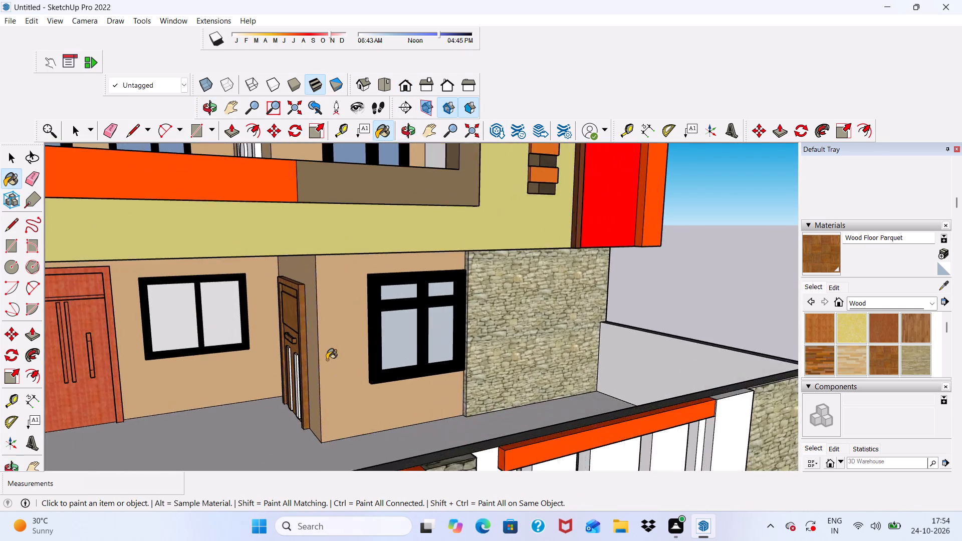
{"action": "scroll", "coordinate": [327, 360], "scroll_direction": "up", "scroll_amount": 13}
{"action": "scroll", "coordinate": [287, 298], "scroll_direction": "up", "scroll_amount": 3}
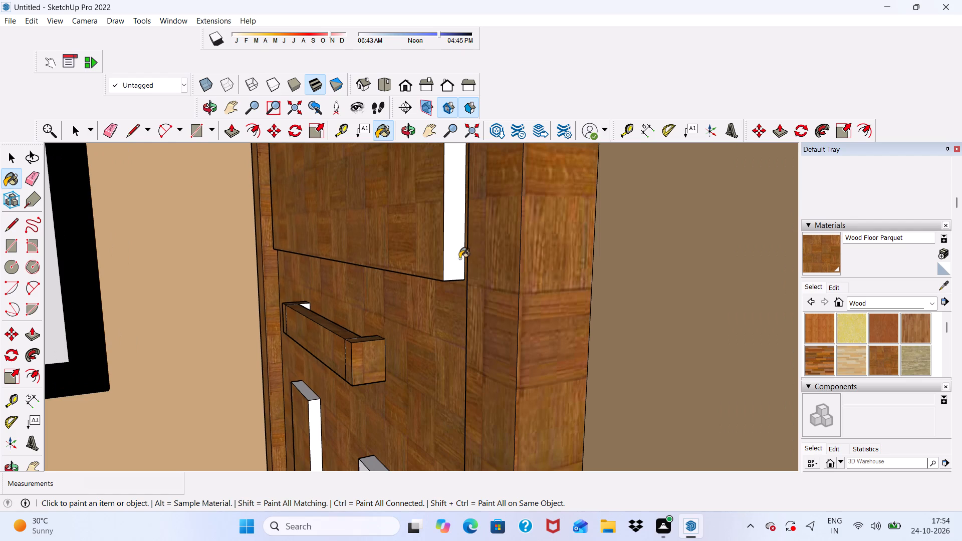
{"action": "left_click", "coordinate": [447, 258]}
{"action": "scroll", "coordinate": [302, 305], "scroll_direction": "up", "scroll_amount": 5}
{"action": "left_click", "coordinate": [306, 308]}
Paint the remaining front, side and top faces of the door's two lower vertical panels with Wood Floor Parquet.
{"action": "scroll", "coordinate": [305, 301], "scroll_direction": "down", "scroll_amount": 4}
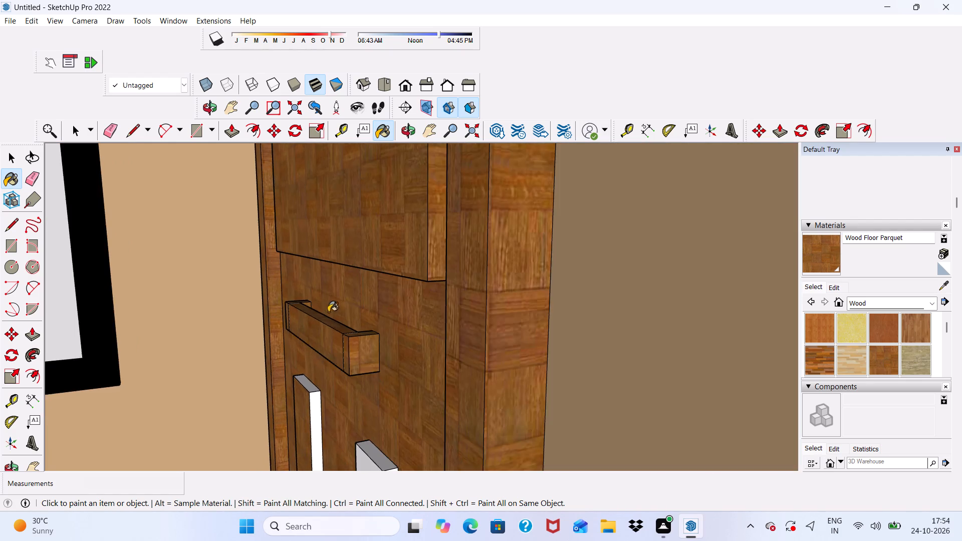
{"action": "scroll", "coordinate": [328, 312], "scroll_direction": "down", "scroll_amount": 6}
{"action": "left_click", "coordinate": [365, 442]}
{"action": "left_click", "coordinate": [373, 439]}
{"action": "left_click", "coordinate": [370, 427]}
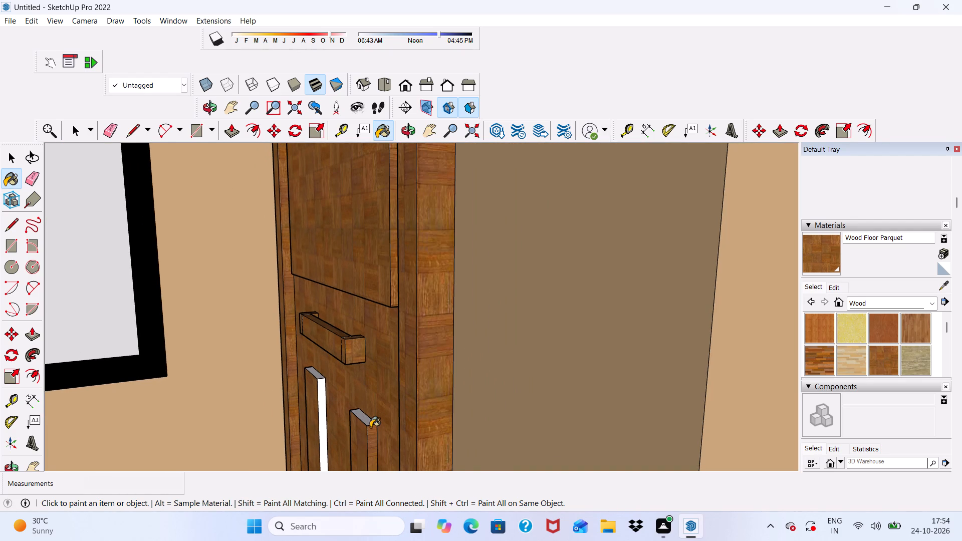
{"action": "left_click", "coordinate": [367, 419]}
{"action": "scroll", "coordinate": [258, 374], "scroll_direction": "up", "scroll_amount": 2}
{"action": "left_click", "coordinate": [339, 377]}
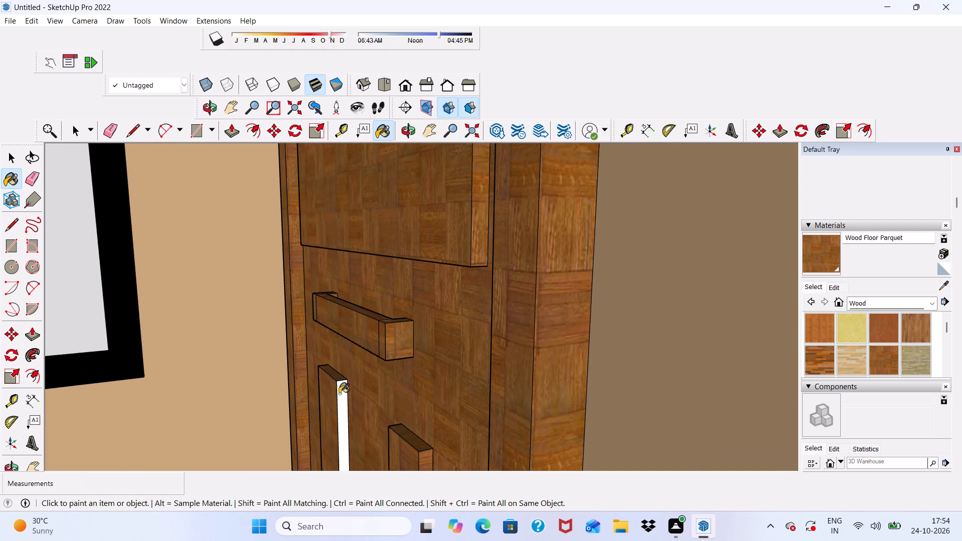
{"action": "left_click", "coordinate": [339, 394]}
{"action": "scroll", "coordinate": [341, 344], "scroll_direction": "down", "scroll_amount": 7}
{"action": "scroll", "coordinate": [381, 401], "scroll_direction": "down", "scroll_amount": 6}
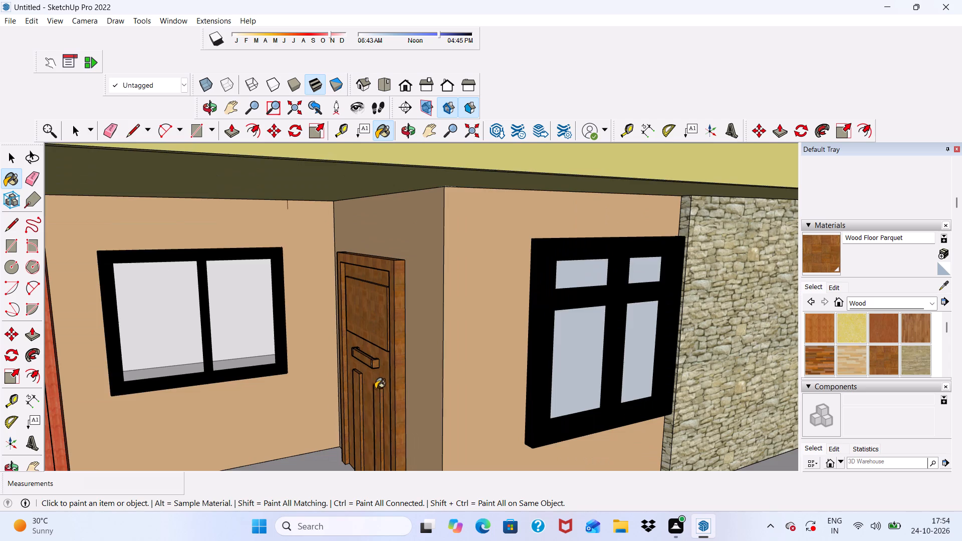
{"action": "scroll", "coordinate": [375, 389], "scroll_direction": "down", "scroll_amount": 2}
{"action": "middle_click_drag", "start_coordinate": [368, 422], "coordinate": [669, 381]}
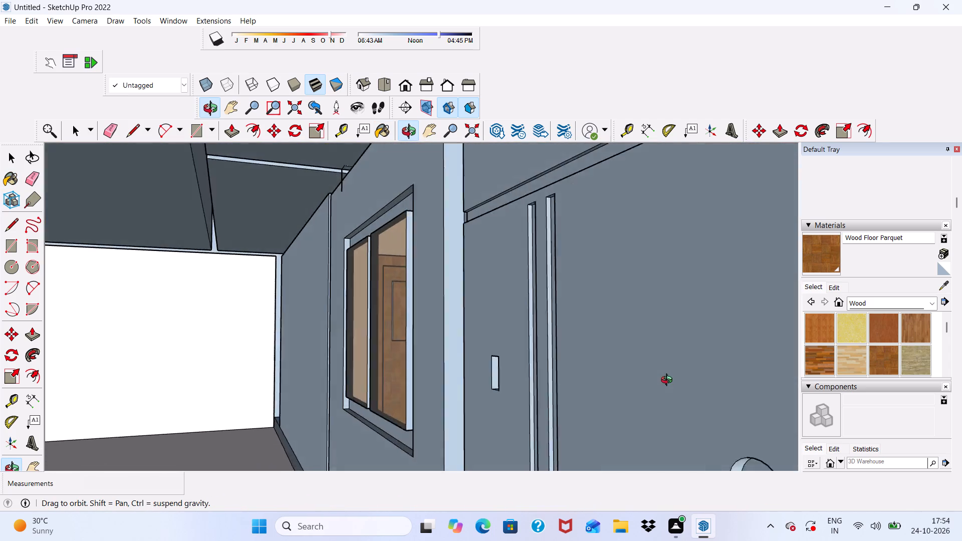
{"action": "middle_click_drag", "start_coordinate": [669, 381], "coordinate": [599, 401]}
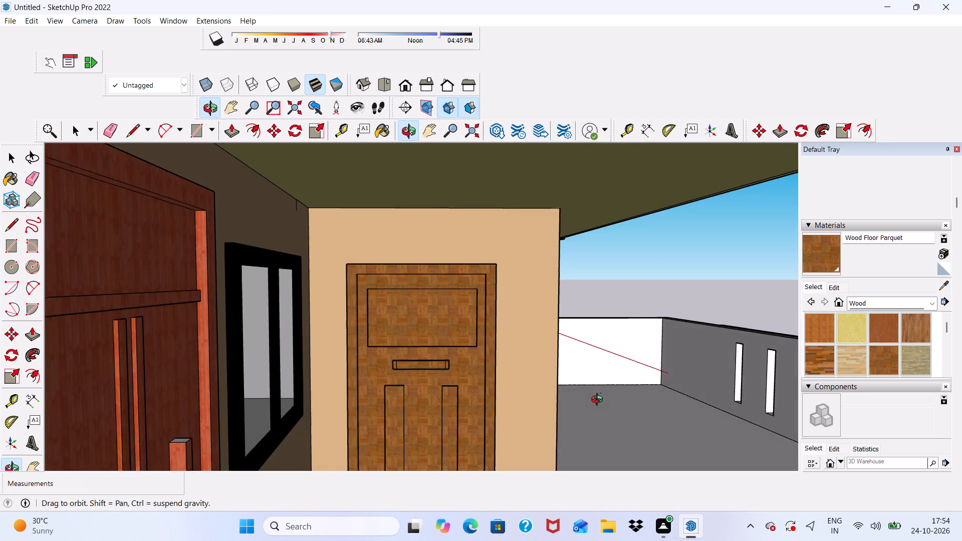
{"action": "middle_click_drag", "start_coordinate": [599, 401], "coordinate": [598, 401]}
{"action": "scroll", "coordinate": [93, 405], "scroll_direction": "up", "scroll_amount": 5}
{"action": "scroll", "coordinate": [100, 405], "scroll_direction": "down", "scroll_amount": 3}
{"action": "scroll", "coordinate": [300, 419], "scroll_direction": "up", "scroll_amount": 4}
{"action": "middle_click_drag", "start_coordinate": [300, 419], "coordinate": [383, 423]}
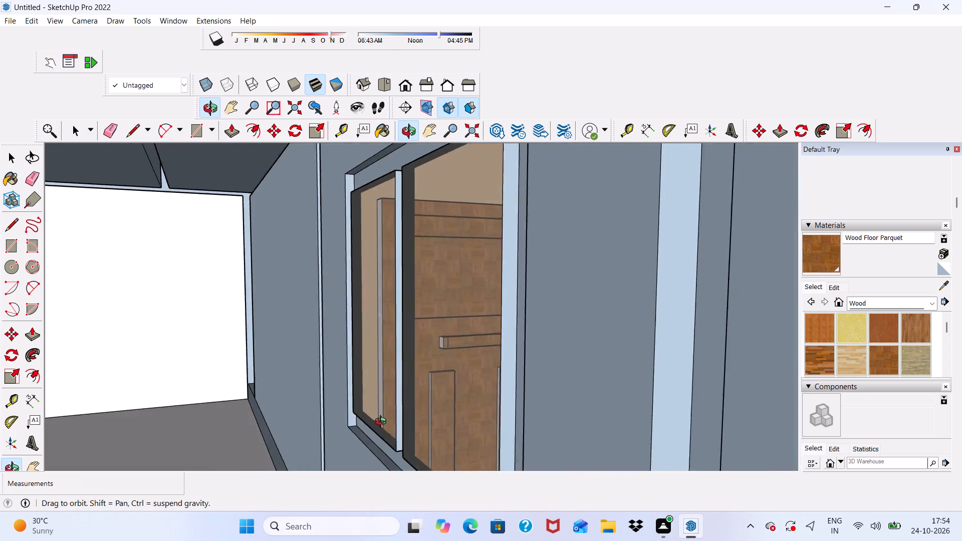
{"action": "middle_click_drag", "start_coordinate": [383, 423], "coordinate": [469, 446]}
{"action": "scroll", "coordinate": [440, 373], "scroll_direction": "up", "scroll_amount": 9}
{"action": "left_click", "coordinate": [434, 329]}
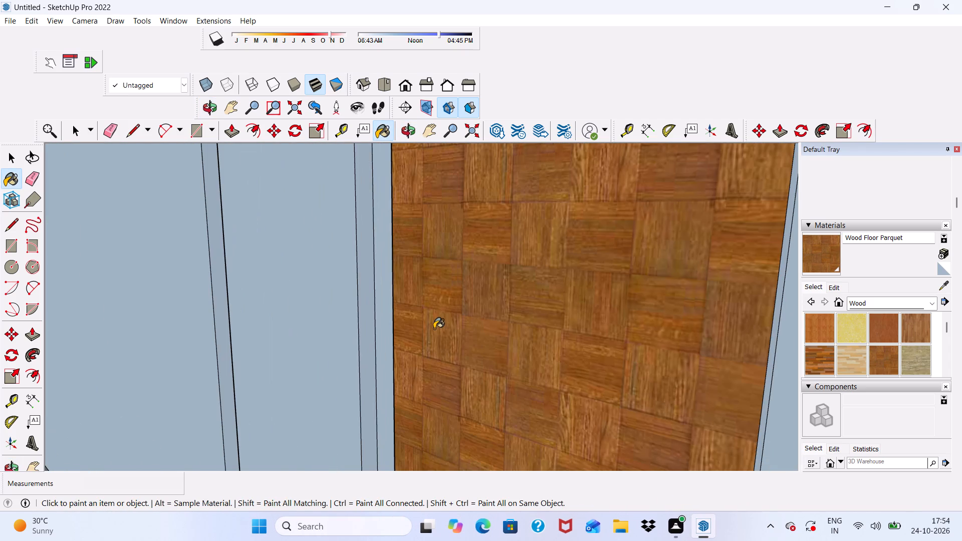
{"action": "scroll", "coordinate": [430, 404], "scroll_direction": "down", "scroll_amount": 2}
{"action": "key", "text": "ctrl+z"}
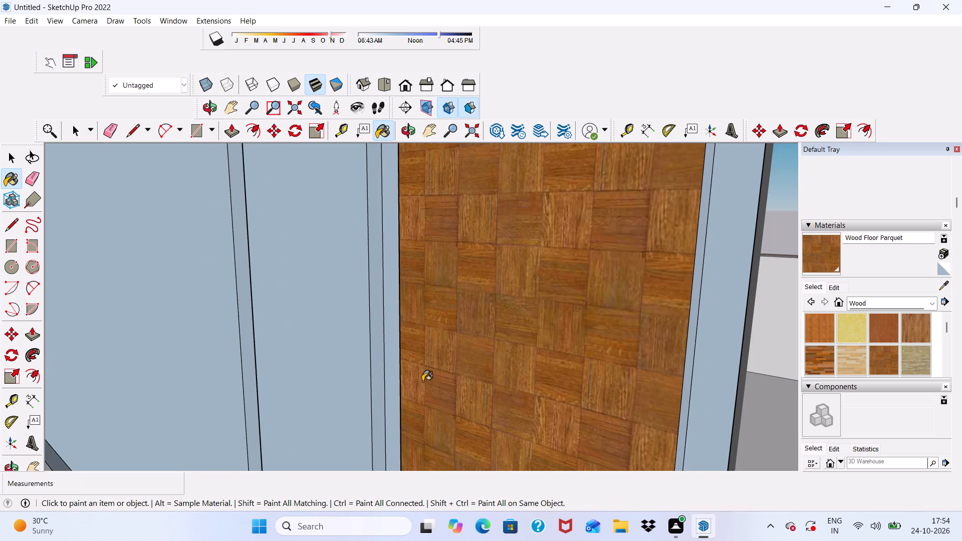
Paint the remaining white side faces of the door's lower panels, handle end, upper panel and outer frame with Wood Floor Parquet.
{"action": "scroll", "coordinate": [422, 381], "scroll_direction": "down", "scroll_amount": 2}
{"action": "scroll", "coordinate": [504, 391], "scroll_direction": "down", "scroll_amount": 1}
{"action": "middle_click_drag", "start_coordinate": [504, 391], "coordinate": [337, 403]}
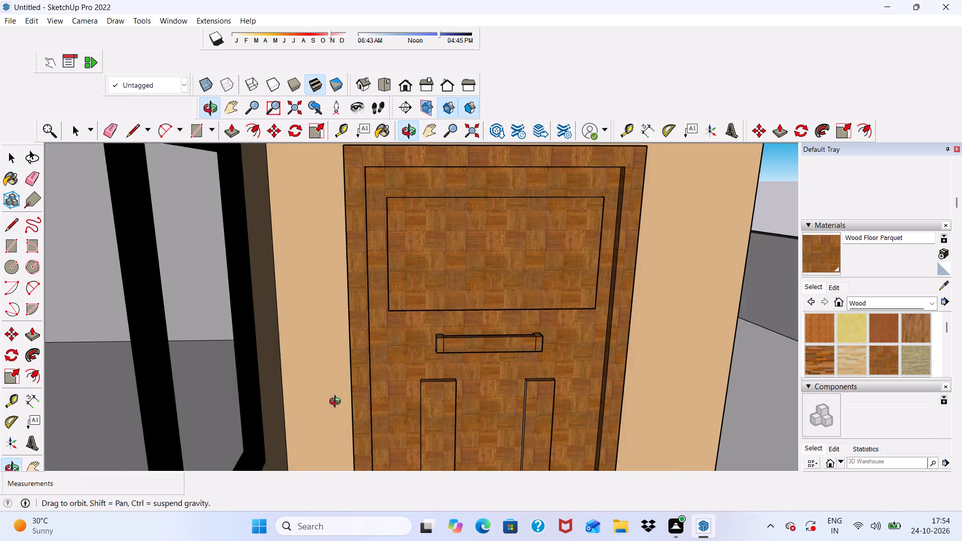
{"action": "middle_click_drag", "start_coordinate": [337, 403], "coordinate": [337, 402]}
{"action": "scroll", "coordinate": [383, 348], "scroll_direction": "up", "scroll_amount": 5}
{"action": "scroll", "coordinate": [396, 346], "scroll_direction": "down", "scroll_amount": 1}
{"action": "scroll", "coordinate": [460, 348], "scroll_direction": "up", "scroll_amount": 5}
{"action": "middle_click_drag", "start_coordinate": [462, 351], "coordinate": [604, 337]}
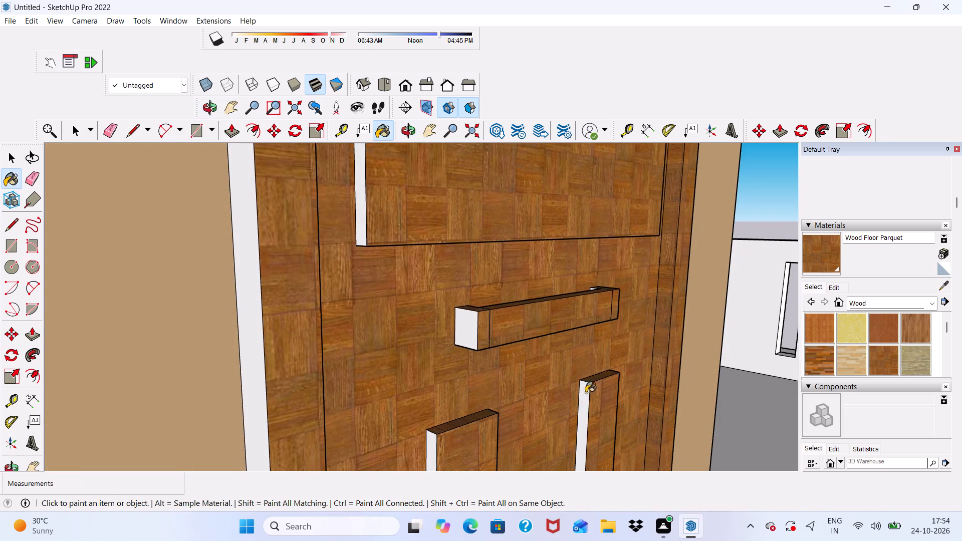
{"action": "left_click", "coordinate": [583, 407]}
{"action": "left_click", "coordinate": [430, 448]}
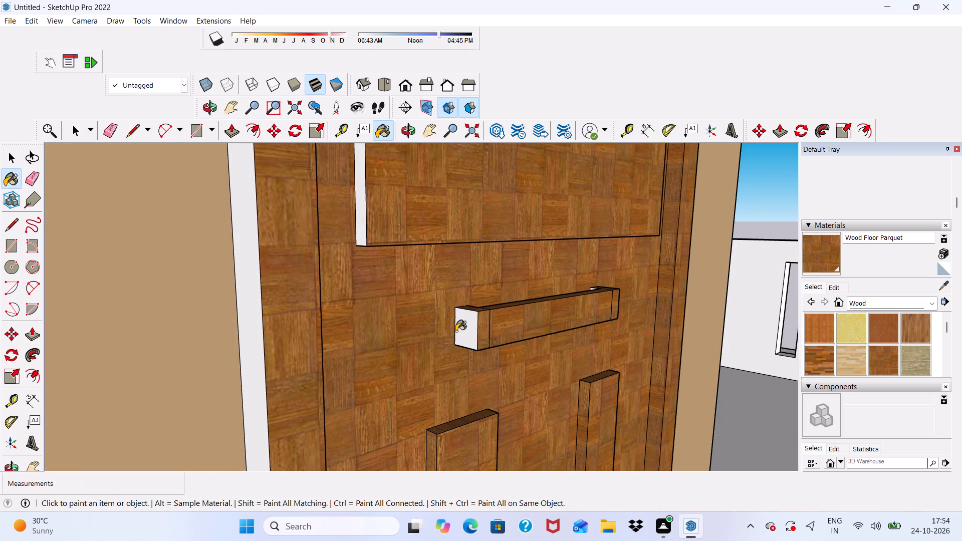
{"action": "left_click", "coordinate": [461, 321]}
{"action": "left_click", "coordinate": [361, 224]}
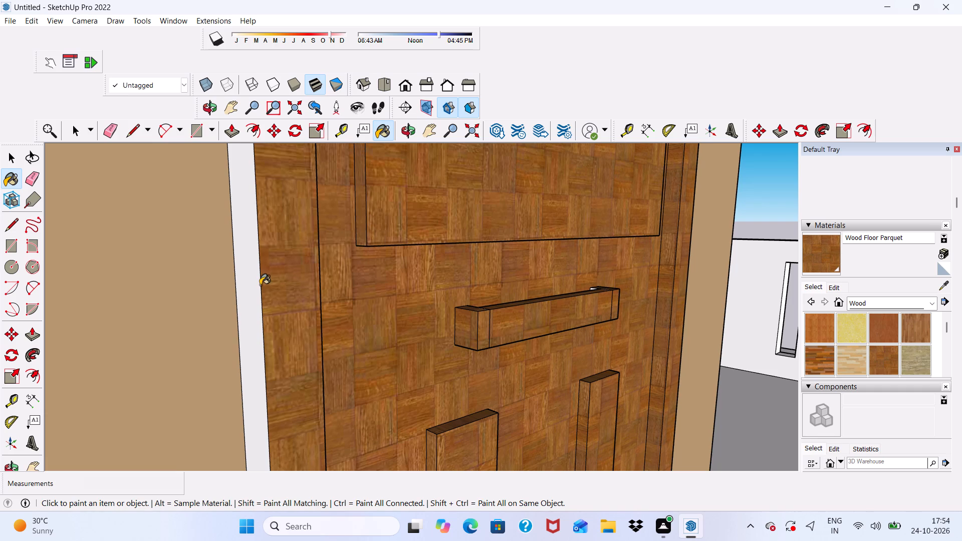
{"action": "left_click", "coordinate": [252, 291]}
{"action": "scroll", "coordinate": [258, 308], "scroll_direction": "down", "scroll_amount": 9}
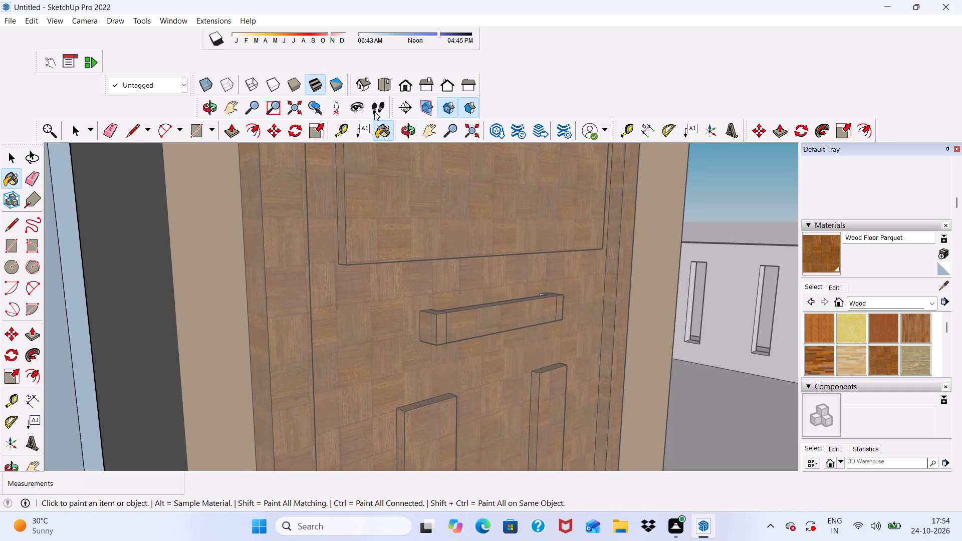
Paint the front faces of the first-floor balcony door's frame and door leaf with Wood Floor.
{"action": "left_click", "coordinate": [414, 79]}
{"action": "scroll", "coordinate": [404, 217], "scroll_direction": "down", "scroll_amount": 4}
{"action": "scroll", "coordinate": [426, 388], "scroll_direction": "up", "scroll_amount": 2}
{"action": "scroll", "coordinate": [415, 344], "scroll_direction": "down", "scroll_amount": 7}
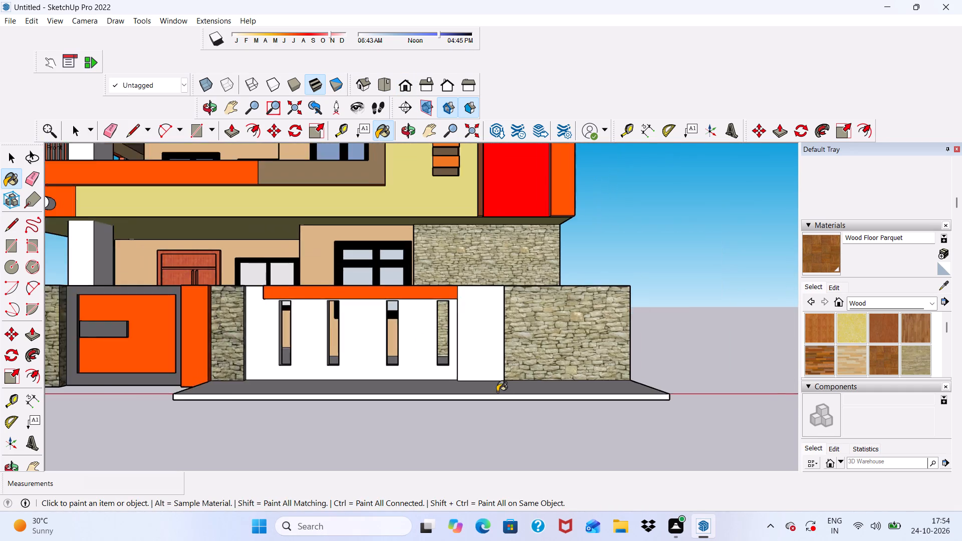
{"action": "scroll", "coordinate": [497, 392], "scroll_direction": "down", "scroll_amount": 4}
{"action": "scroll", "coordinate": [361, 301], "scroll_direction": "up", "scroll_amount": 5}
{"action": "scroll", "coordinate": [345, 274], "scroll_direction": "down", "scroll_amount": 4}
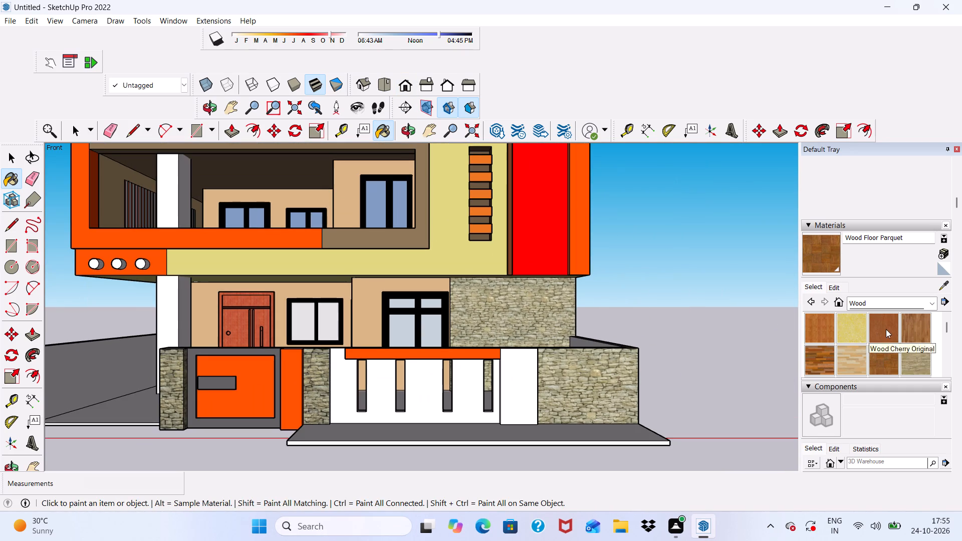
{"action": "left_click", "coordinate": [904, 326]}
{"action": "scroll", "coordinate": [833, 329], "scroll_direction": "down", "scroll_amount": 6}
{"action": "scroll", "coordinate": [389, 206], "scroll_direction": "up", "scroll_amount": 7}
{"action": "scroll", "coordinate": [337, 200], "scroll_direction": "down", "scroll_amount": 2}
{"action": "middle_click_drag", "start_coordinate": [347, 215], "coordinate": [495, 275]}
{"action": "scroll", "coordinate": [450, 266], "scroll_direction": "up", "scroll_amount": 4}
{"action": "left_click", "coordinate": [430, 251]}
{"action": "scroll", "coordinate": [424, 256], "scroll_direction": "up", "scroll_amount": 5}
{"action": "left_click", "coordinate": [400, 257]}
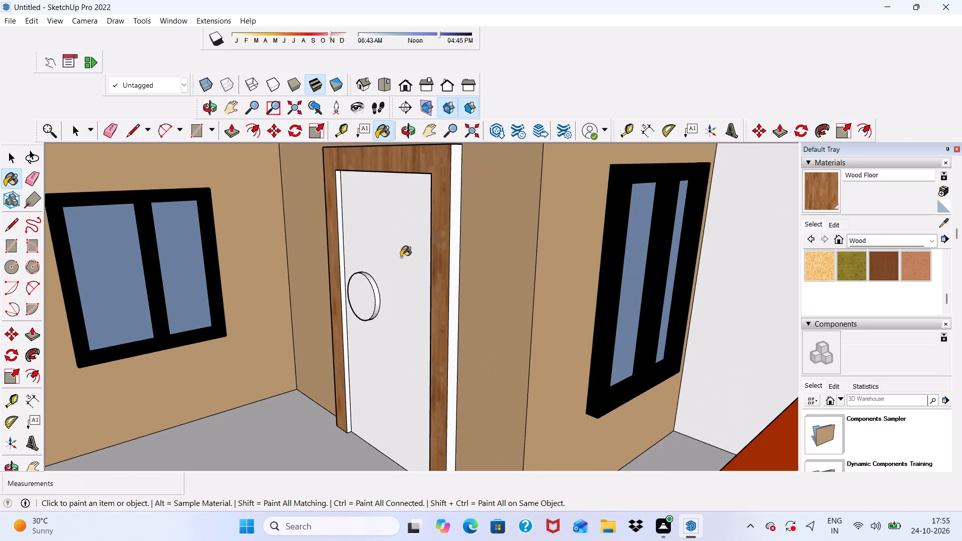
Paint the balcony door's round knob, front and rim, and the frame's inner and outer side faces with Wood Floor.
{"action": "scroll", "coordinate": [374, 281], "scroll_direction": "up", "scroll_amount": 4}
{"action": "left_click", "coordinate": [351, 307]}
{"action": "scroll", "coordinate": [378, 295], "scroll_direction": "up", "scroll_amount": 4}
{"action": "left_click", "coordinate": [368, 303]}
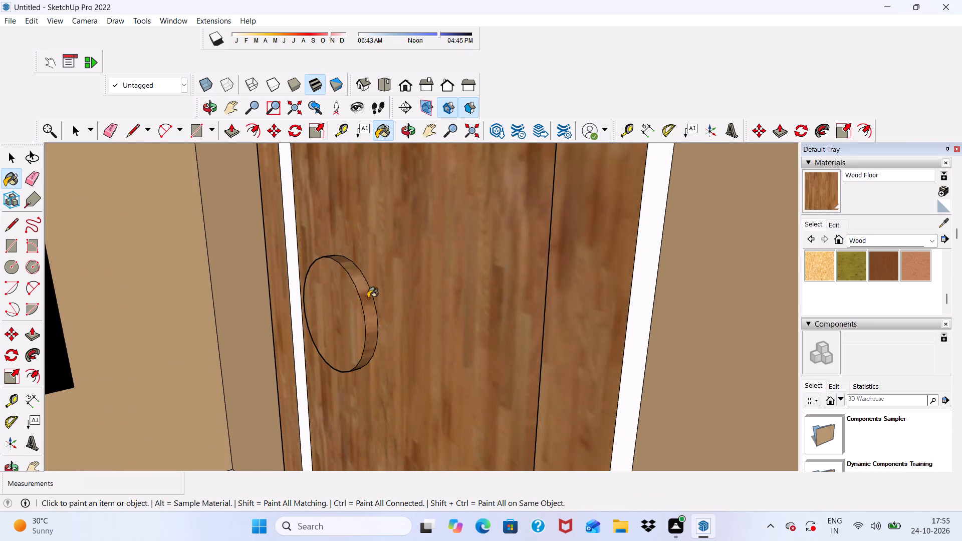
{"action": "scroll", "coordinate": [308, 239], "scroll_direction": "up", "scroll_amount": 4}
{"action": "left_click", "coordinate": [290, 234]}
{"action": "scroll", "coordinate": [289, 250], "scroll_direction": "down", "scroll_amount": 11}
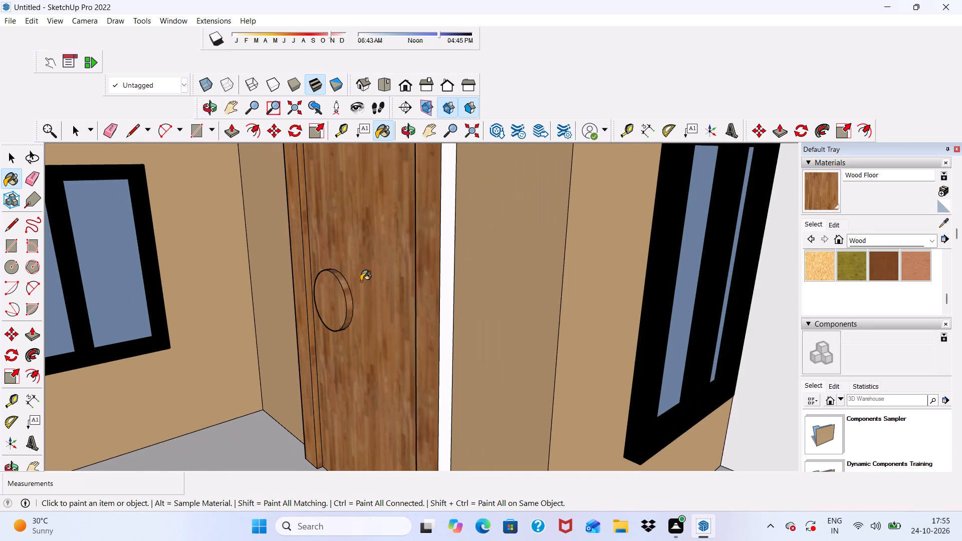
{"action": "left_click", "coordinate": [447, 255]}
Paint the white top face of the balcony door's frame with Wood Floor.
{"action": "scroll", "coordinate": [446, 263], "scroll_direction": "down", "scroll_amount": 7}
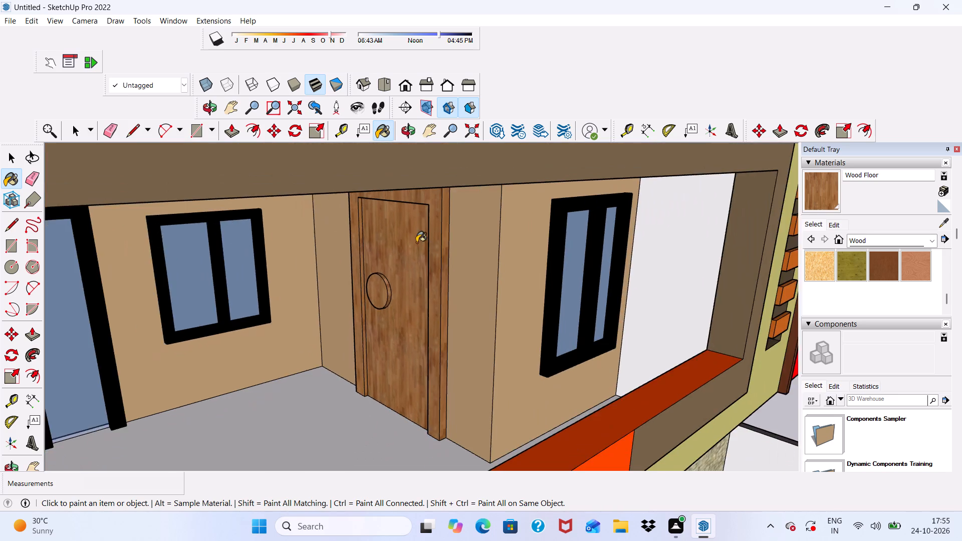
{"action": "middle_click_drag", "start_coordinate": [445, 221], "coordinate": [641, 187]}
{"action": "middle_click_drag", "start_coordinate": [638, 190], "coordinate": [511, 213]}
{"action": "scroll", "coordinate": [436, 222], "scroll_direction": "down", "scroll_amount": 3}
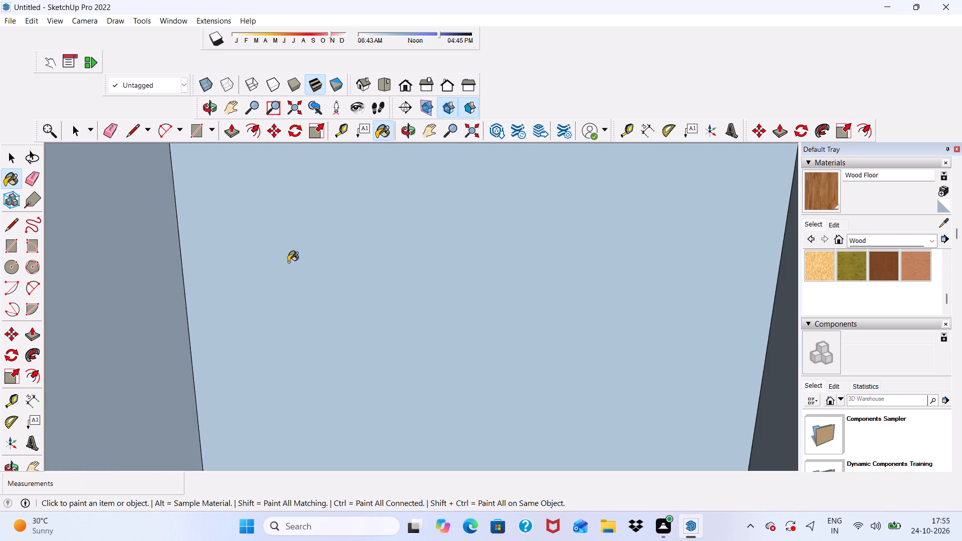
{"action": "scroll", "coordinate": [288, 262], "scroll_direction": "down", "scroll_amount": 14}
{"action": "middle_click_drag", "start_coordinate": [749, 285], "coordinate": [504, 308]}
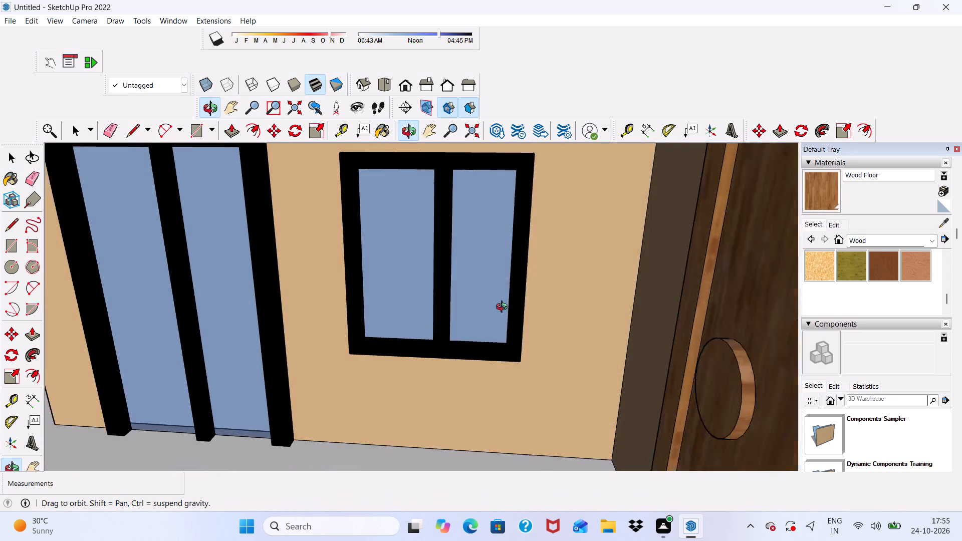
{"action": "middle_click_drag", "start_coordinate": [504, 308], "coordinate": [472, 324]}
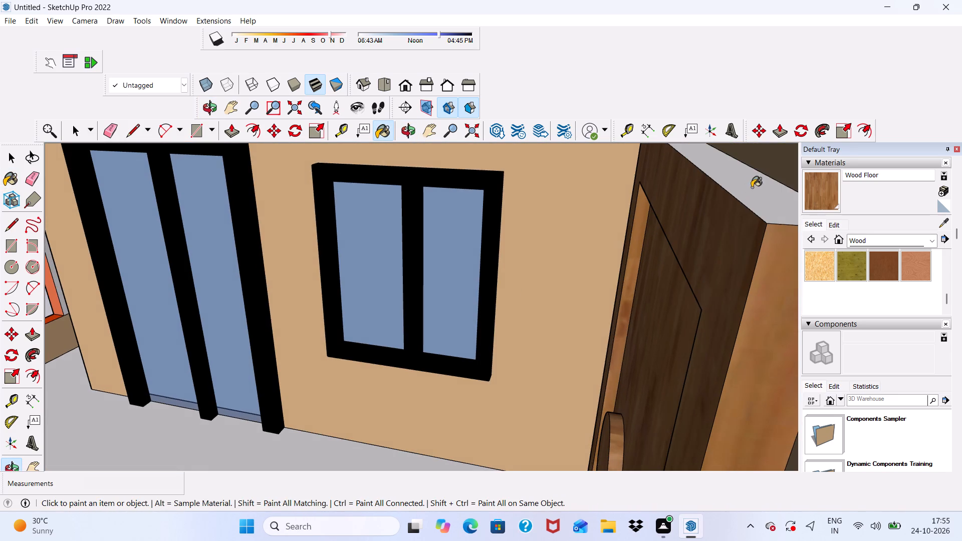
{"action": "left_click", "coordinate": [744, 192]}
{"action": "scroll", "coordinate": [636, 227], "scroll_direction": "down", "scroll_amount": 12}
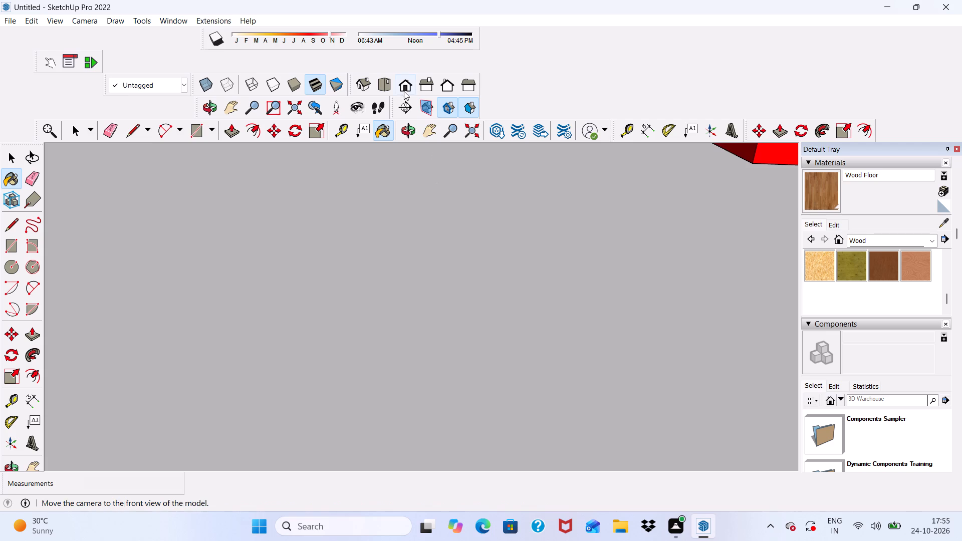
Examine the red ground-floor entrance door, its frame and its handle closely for unpainted faces.
{"action": "left_click", "coordinate": [401, 87]}
{"action": "scroll", "coordinate": [417, 163], "scroll_direction": "down", "scroll_amount": 20}
{"action": "scroll", "coordinate": [417, 163], "scroll_direction": "down", "scroll_amount": 3}
{"action": "middle_click_drag", "start_coordinate": [516, 298], "coordinate": [519, 312]}
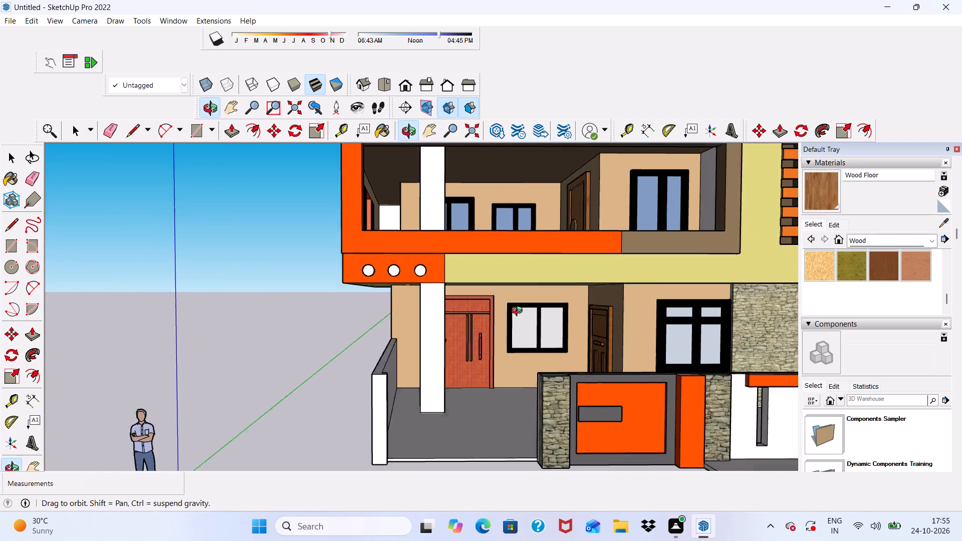
{"action": "middle_click_drag", "start_coordinate": [519, 312], "coordinate": [496, 335]}
{"action": "scroll", "coordinate": [491, 334], "scroll_direction": "up", "scroll_amount": 18}
{"action": "middle_click_drag", "start_coordinate": [409, 344], "coordinate": [280, 394]}
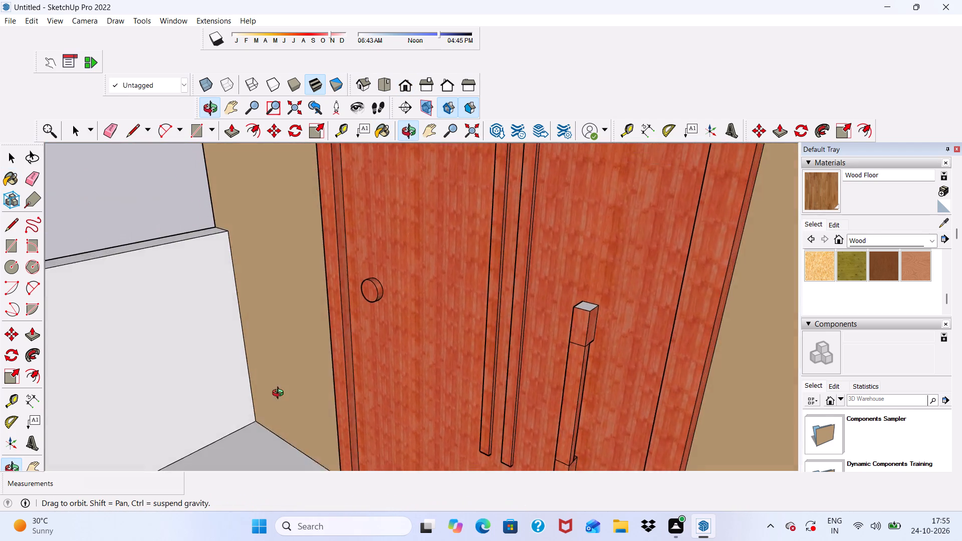
{"action": "middle_click_drag", "start_coordinate": [280, 394], "coordinate": [505, 279]}
{"action": "scroll", "coordinate": [505, 279], "scroll_direction": "up", "scroll_amount": 1}
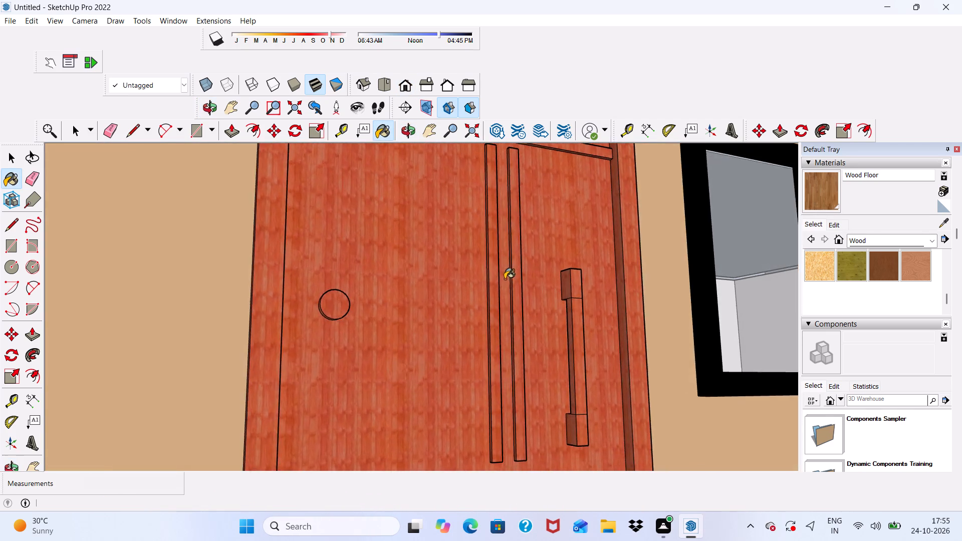
{"action": "scroll", "coordinate": [454, 281], "scroll_direction": "down", "scroll_amount": 6}
{"action": "scroll", "coordinate": [447, 274], "scroll_direction": "up", "scroll_amount": 1}
{"action": "scroll", "coordinate": [446, 275], "scroll_direction": "down", "scroll_amount": 4}
{"action": "left_click", "coordinate": [402, 79]}
{"action": "scroll", "coordinate": [408, 135], "scroll_direction": "down", "scroll_amount": 20}
{"action": "scroll", "coordinate": [408, 135], "scroll_direction": "down", "scroll_amount": 1}
{"action": "scroll", "coordinate": [516, 297], "scroll_direction": "down", "scroll_amount": 4}
{"action": "middle_click_drag", "start_coordinate": [473, 361], "coordinate": [476, 379]}
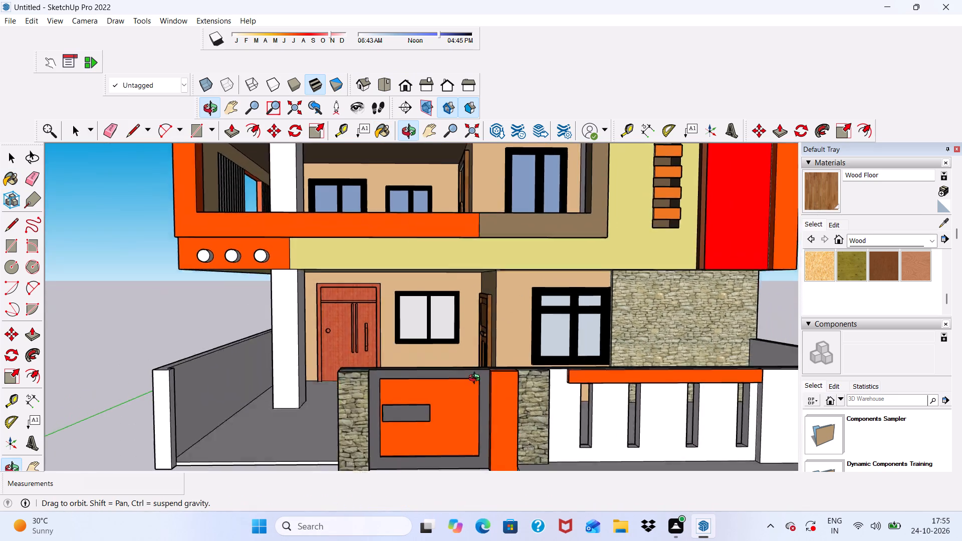
{"action": "middle_click_drag", "start_coordinate": [476, 379], "coordinate": [398, 386]}
{"action": "scroll", "coordinate": [386, 311], "scroll_direction": "up", "scroll_amount": 14}
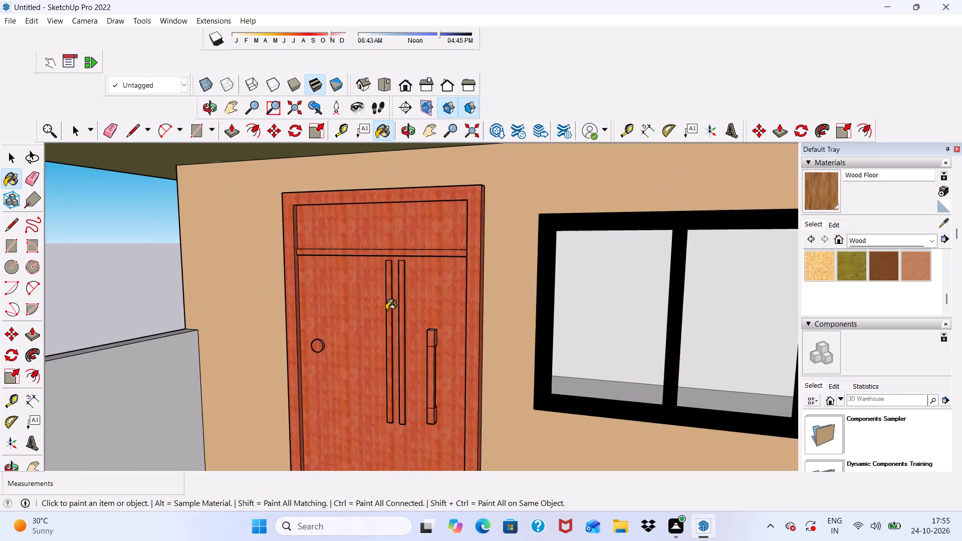
{"action": "scroll", "coordinate": [386, 310], "scroll_direction": "up", "scroll_amount": 8}
{"action": "scroll", "coordinate": [376, 271], "scroll_direction": "down", "scroll_amount": 16}
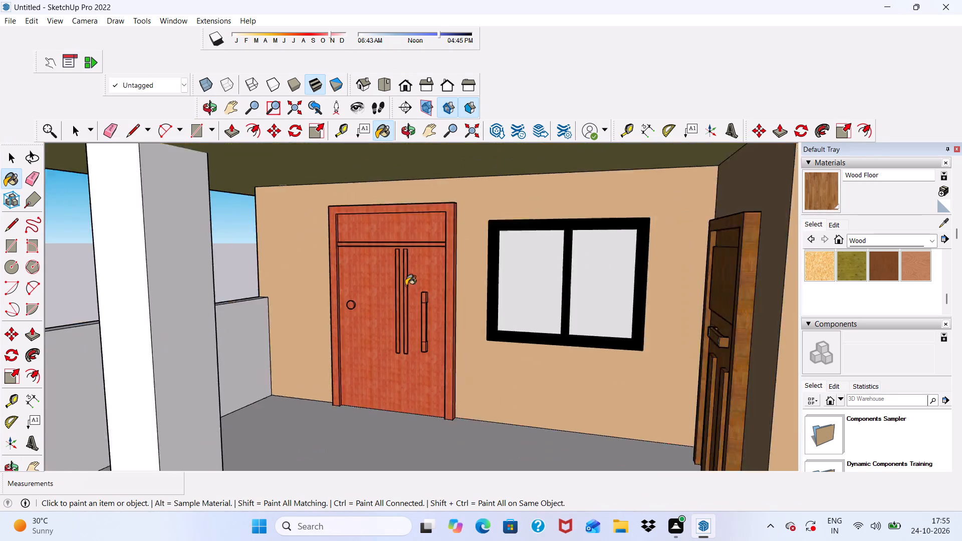
Examine the house's front and side elevations from several angles for parts still without a material.
{"action": "scroll", "coordinate": [406, 286], "scroll_direction": "down", "scroll_amount": 2}
{"action": "middle_click_drag", "start_coordinate": [398, 306], "coordinate": [505, 292]}
{"action": "scroll", "coordinate": [505, 293], "scroll_direction": "up", "scroll_amount": 3}
{"action": "scroll", "coordinate": [487, 299], "scroll_direction": "down", "scroll_amount": 18}
{"action": "scroll", "coordinate": [497, 390], "scroll_direction": "up", "scroll_amount": 4}
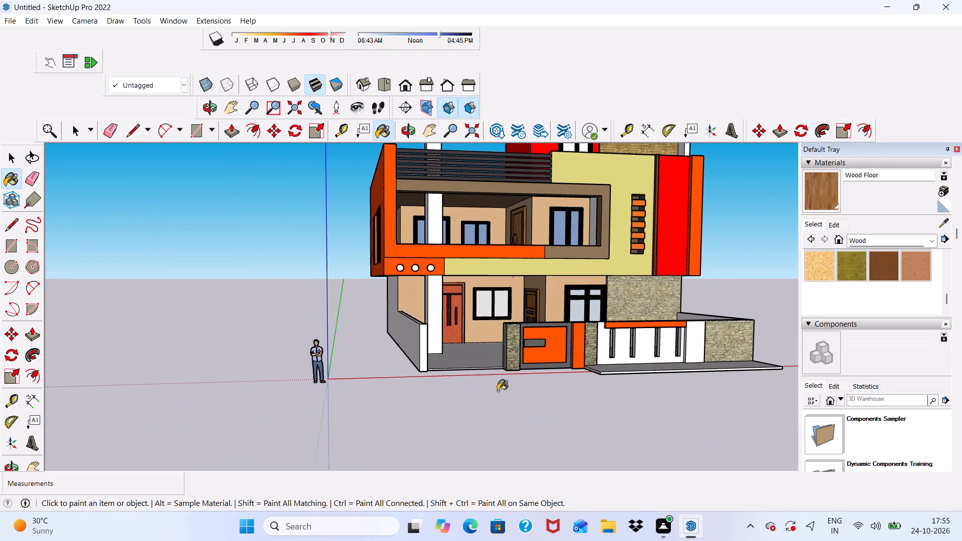
{"action": "scroll", "coordinate": [498, 391], "scroll_direction": "up", "scroll_amount": 1}
{"action": "middle_click_drag", "start_coordinate": [499, 393], "coordinate": [394, 409]}
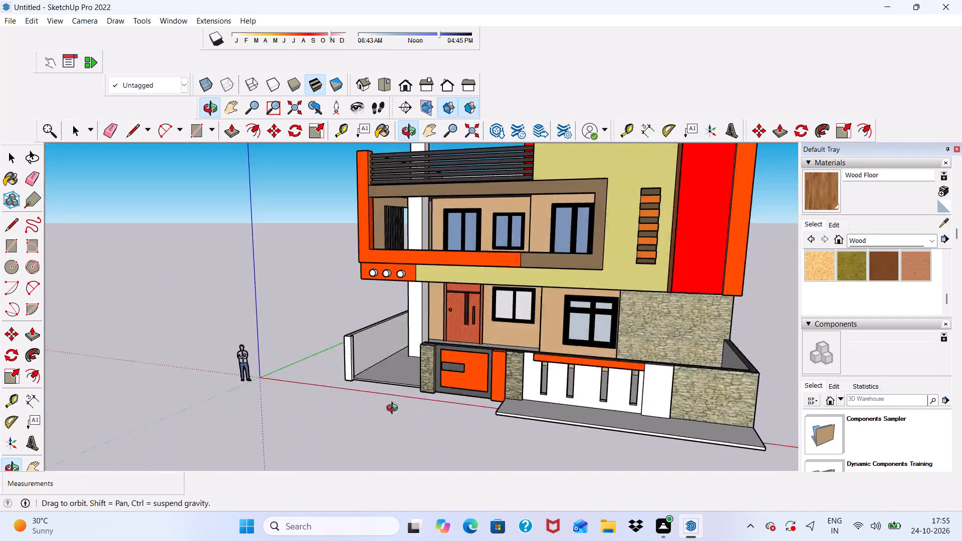
{"action": "middle_click_drag", "start_coordinate": [394, 409], "coordinate": [421, 374]}
{"action": "scroll", "coordinate": [422, 375], "scroll_direction": "up", "scroll_amount": 2}
{"action": "middle_click_drag", "start_coordinate": [419, 376], "coordinate": [366, 437]}
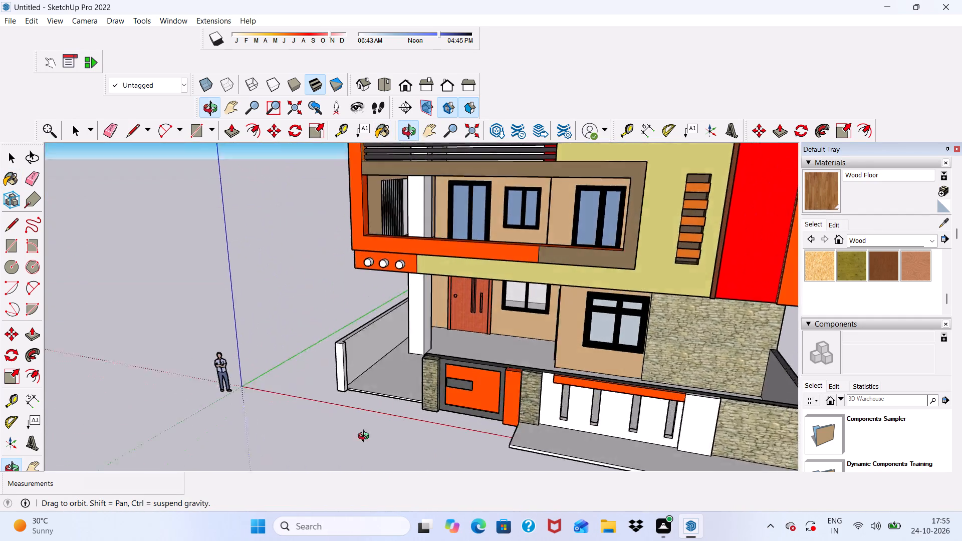
{"action": "middle_click_drag", "start_coordinate": [366, 437], "coordinate": [581, 402]}
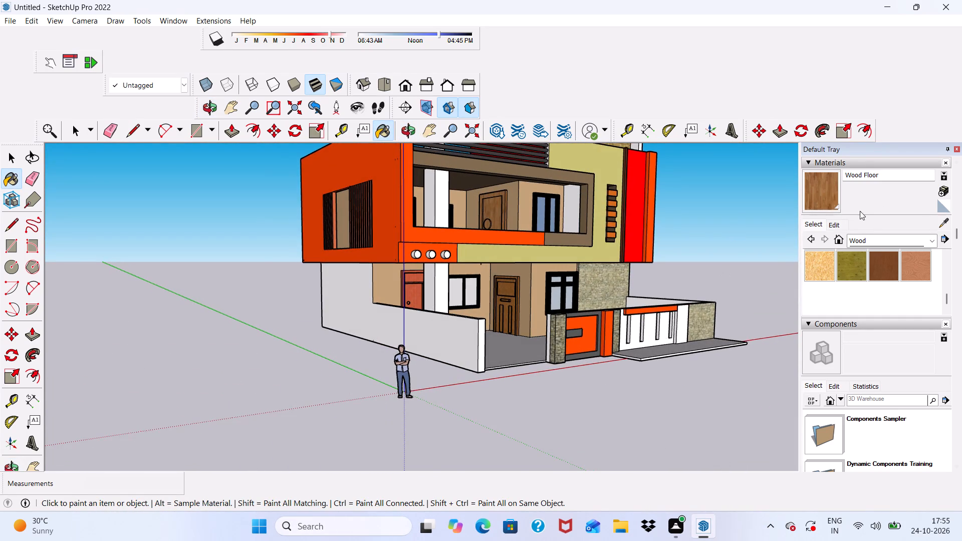
{"action": "scroll", "coordinate": [249, 259], "scroll_direction": "up", "scroll_amount": 5}
{"action": "scroll", "coordinate": [460, 248], "scroll_direction": "up", "scroll_amount": 6}
{"action": "scroll", "coordinate": [456, 252], "scroll_direction": "down", "scroll_amount": 1}
{"action": "middle_click_drag", "start_coordinate": [458, 260], "coordinate": [406, 358]}
{"action": "scroll", "coordinate": [375, 331], "scroll_direction": "up", "scroll_amount": 1}
{"action": "scroll", "coordinate": [283, 290], "scroll_direction": "down", "scroll_amount": 3}
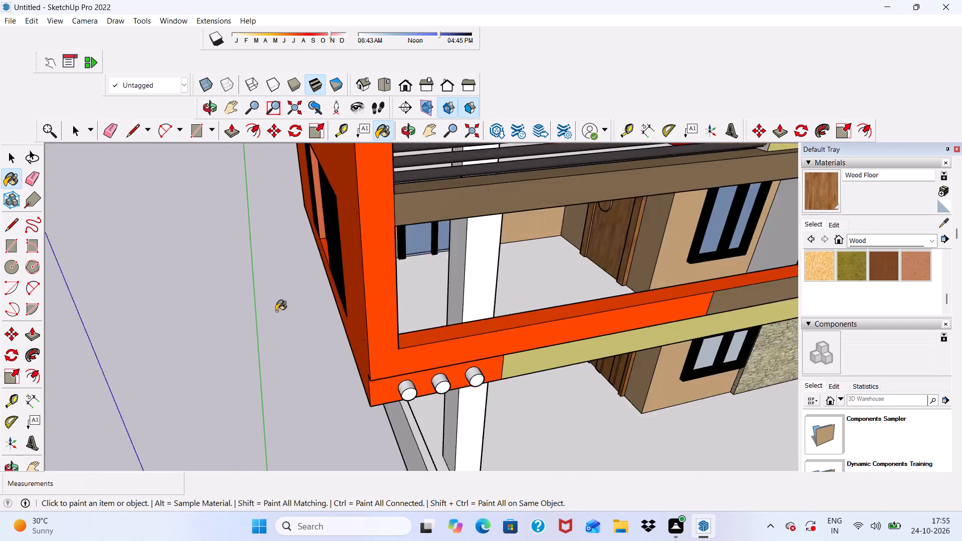
{"action": "scroll", "coordinate": [276, 311], "scroll_direction": "down", "scroll_amount": 9}
{"action": "scroll", "coordinate": [351, 363], "scroll_direction": "up", "scroll_amount": 1}
{"action": "middle_click_drag", "start_coordinate": [350, 362], "coordinate": [316, 235]}
{"action": "scroll", "coordinate": [316, 235], "scroll_direction": "up", "scroll_amount": 1}
{"action": "scroll", "coordinate": [314, 257], "scroll_direction": "down", "scroll_amount": 10}
{"action": "scroll", "coordinate": [353, 351], "scroll_direction": "up", "scroll_amount": 4}
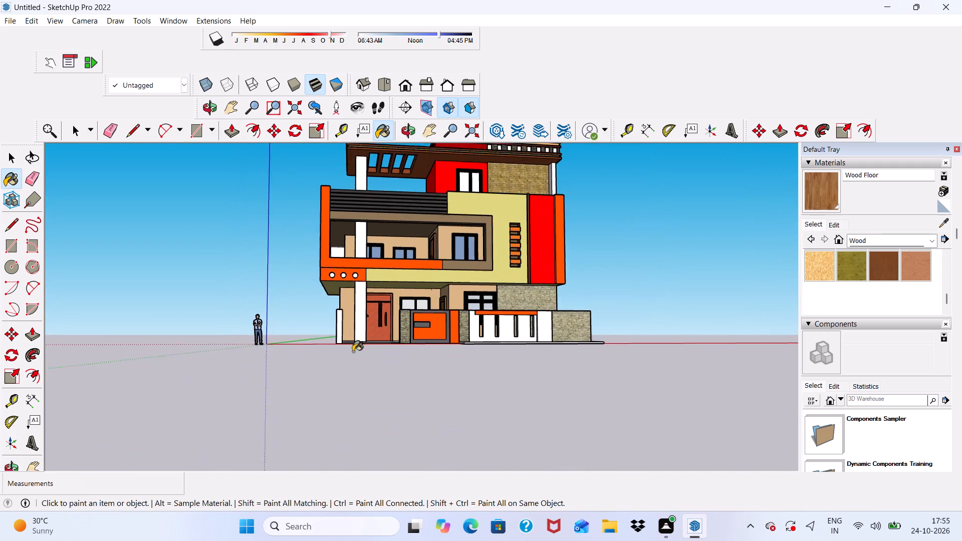
{"action": "scroll", "coordinate": [353, 352], "scroll_direction": "up", "scroll_amount": 1}
Paint the outer, end and inner faces of the boundary wall on the entrance-door side with Wood OSB.
{"action": "left_click", "coordinate": [818, 266]}
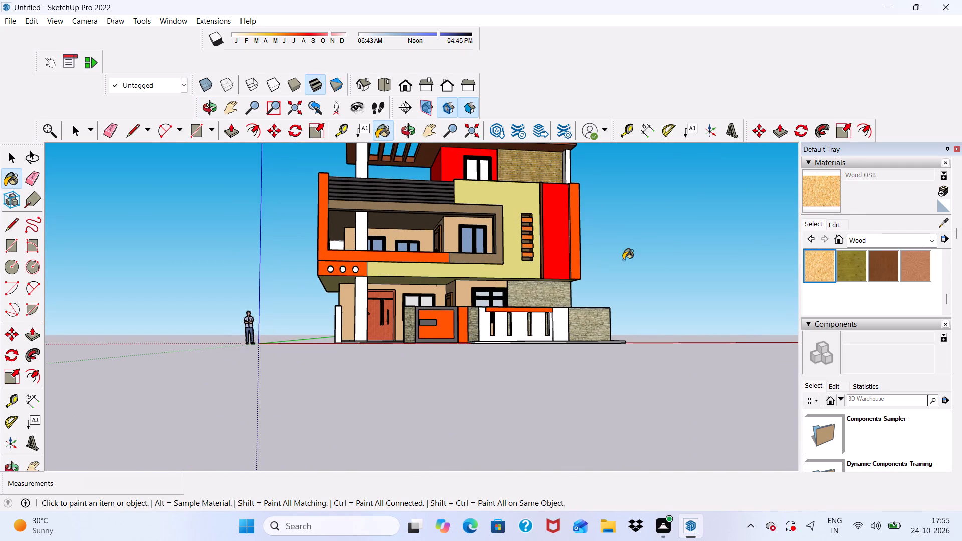
{"action": "scroll", "coordinate": [482, 258], "scroll_direction": "up", "scroll_amount": 10}
{"action": "middle_click_drag", "start_coordinate": [158, 284], "coordinate": [297, 262]}
{"action": "left_click", "coordinate": [204, 356]}
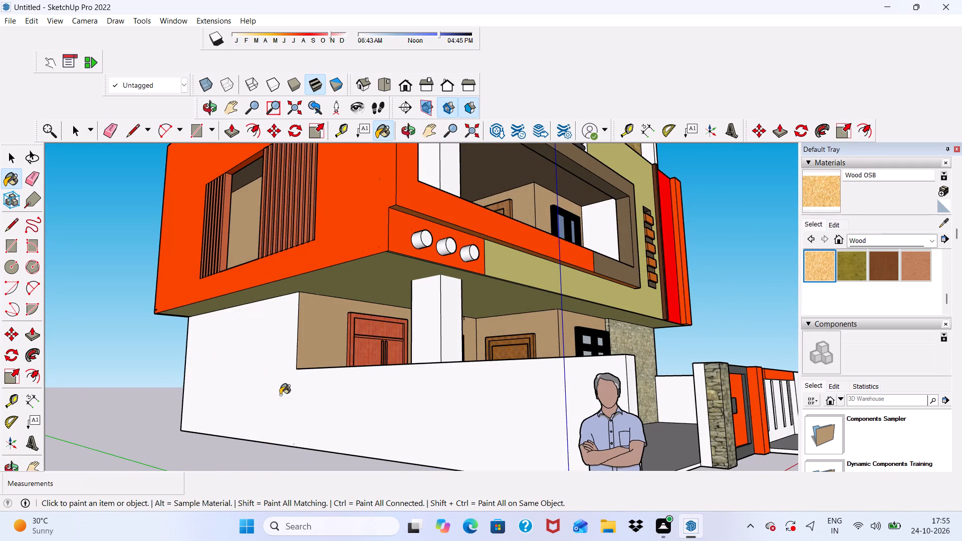
{"action": "scroll", "coordinate": [313, 399], "scroll_direction": "down", "scroll_amount": 6}
{"action": "middle_click_drag", "start_coordinate": [371, 420], "coordinate": [278, 460]}
{"action": "scroll", "coordinate": [335, 452], "scroll_direction": "up", "scroll_amount": 10}
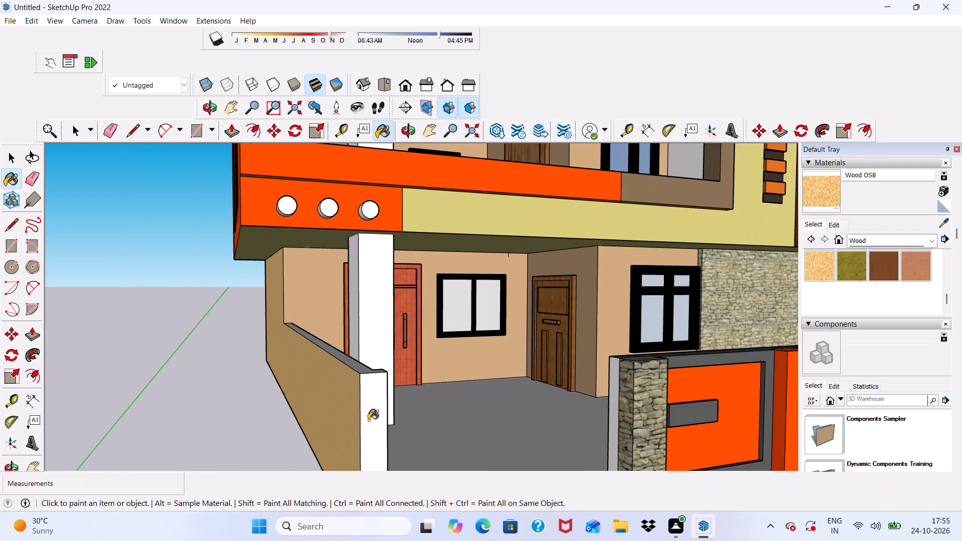
{"action": "left_click", "coordinate": [368, 413]}
{"action": "scroll", "coordinate": [363, 369], "scroll_direction": "up", "scroll_amount": 4}
{"action": "left_click", "coordinate": [364, 369]}
{"action": "middle_click_drag", "start_coordinate": [368, 390], "coordinate": [142, 392]}
{"action": "left_click", "coordinate": [210, 379]}
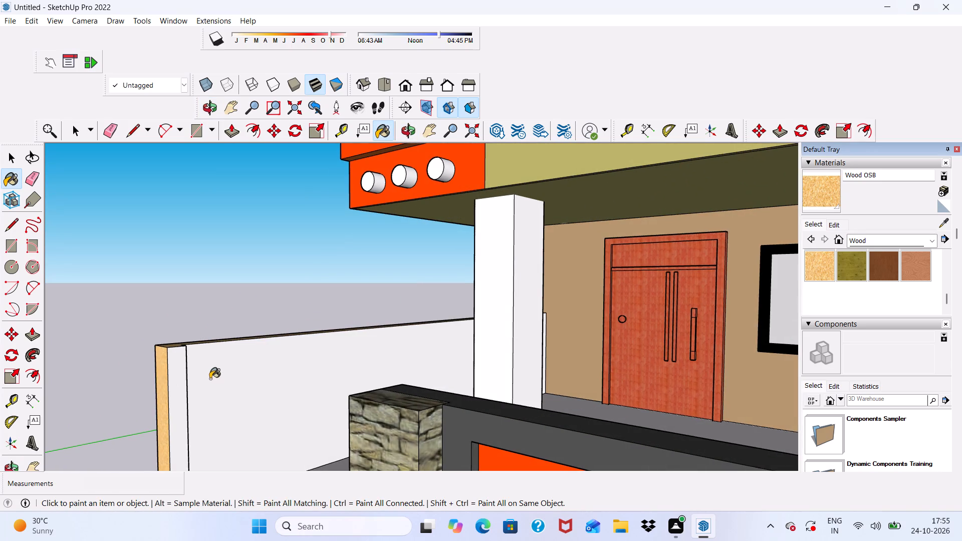
{"action": "left_click", "coordinate": [178, 376]}
{"action": "scroll", "coordinate": [151, 352], "scroll_direction": "down", "scroll_amount": 6}
{"action": "middle_click_drag", "start_coordinate": [202, 362], "coordinate": [553, 398]}
{"action": "scroll", "coordinate": [591, 283], "scroll_direction": "up", "scroll_amount": 6}
{"action": "left_click", "coordinate": [633, 303]}
Paint the inner and end faces of the opposite side boundary wall with Wood OSB.
{"action": "scroll", "coordinate": [465, 290], "scroll_direction": "down", "scroll_amount": 6}
{"action": "middle_click_drag", "start_coordinate": [475, 426], "coordinate": [632, 434]}
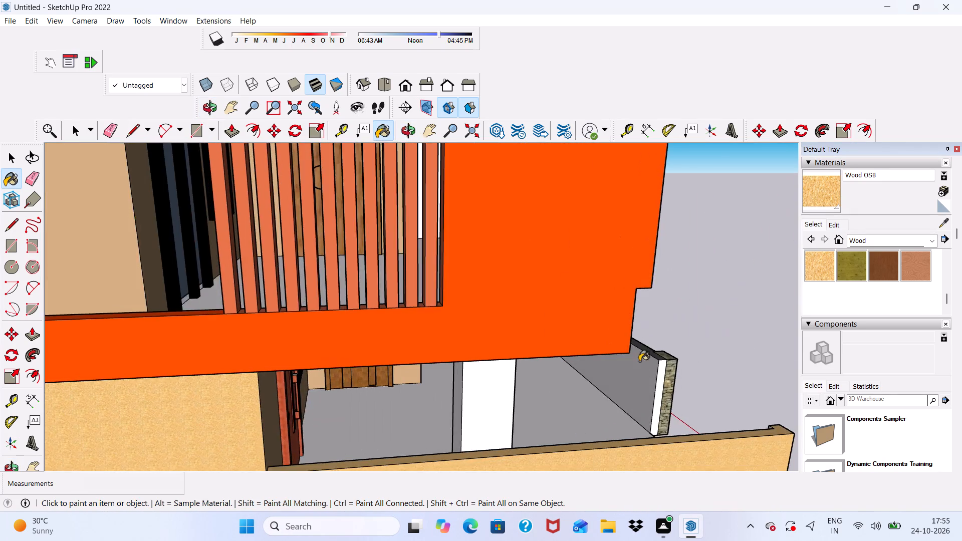
{"action": "scroll", "coordinate": [635, 361], "scroll_direction": "up", "scroll_amount": 1}
{"action": "left_click", "coordinate": [621, 385]}
{"action": "left_click", "coordinate": [663, 391]}
{"action": "scroll", "coordinate": [591, 409], "scroll_direction": "down", "scroll_amount": 4}
{"action": "scroll", "coordinate": [407, 448], "scroll_direction": "up", "scroll_amount": 1}
{"action": "scroll", "coordinate": [359, 470], "scroll_direction": "down", "scroll_amount": 5}
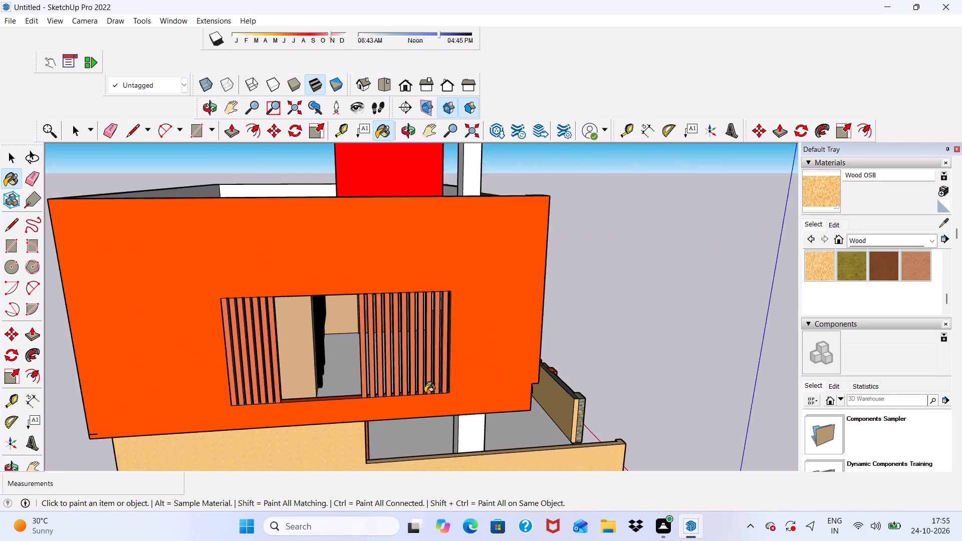
Paint that boundary wall's outer face and the house's white side and rear walls with Wood OSB.
{"action": "scroll", "coordinate": [427, 388], "scroll_direction": "up", "scroll_amount": 1}
{"action": "middle_click_drag", "start_coordinate": [427, 388], "coordinate": [0, 358]}
{"action": "scroll", "coordinate": [1, 354], "scroll_direction": "up", "scroll_amount": 1}
{"action": "scroll", "coordinate": [29, 348], "scroll_direction": "down", "scroll_amount": 13}
{"action": "middle_click_drag", "start_coordinate": [499, 364], "coordinate": [408, 383]}
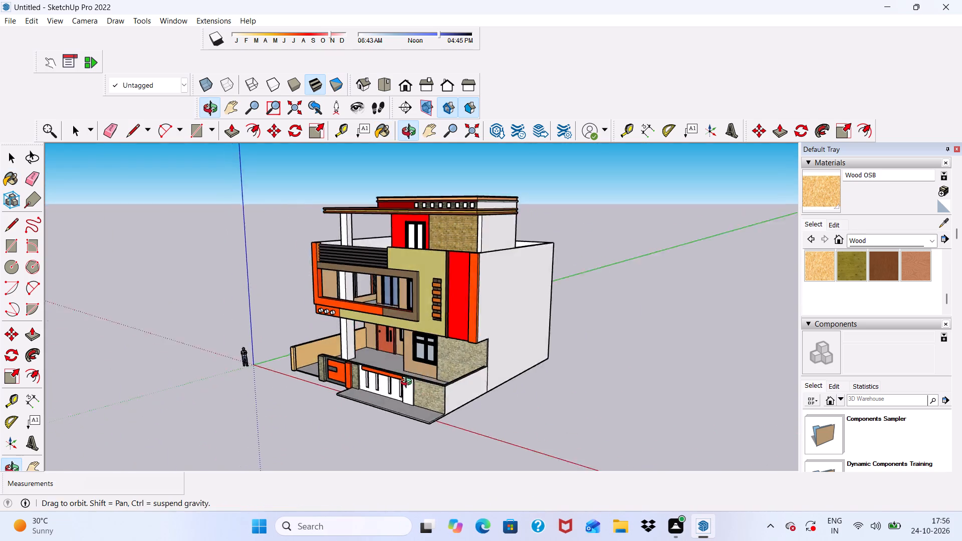
{"action": "middle_click_drag", "start_coordinate": [408, 383], "coordinate": [394, 380]}
{"action": "scroll", "coordinate": [394, 380], "scroll_direction": "up", "scroll_amount": 6}
{"action": "left_click", "coordinate": [454, 387]}
{"action": "scroll", "coordinate": [604, 341], "scroll_direction": "up", "scroll_amount": 2}
{"action": "left_click", "coordinate": [585, 330]}
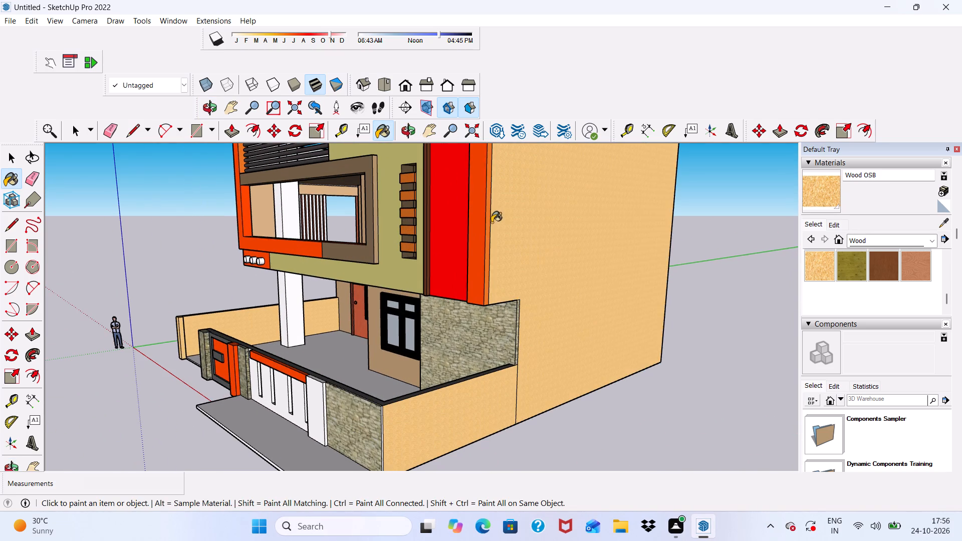
{"action": "scroll", "coordinate": [519, 285], "scroll_direction": "down", "scroll_amount": 5}
{"action": "middle_click_drag", "start_coordinate": [539, 442], "coordinate": [159, 442]}
{"action": "left_click", "coordinate": [429, 321]}
{"action": "scroll", "coordinate": [398, 316], "scroll_direction": "down", "scroll_amount": 3}
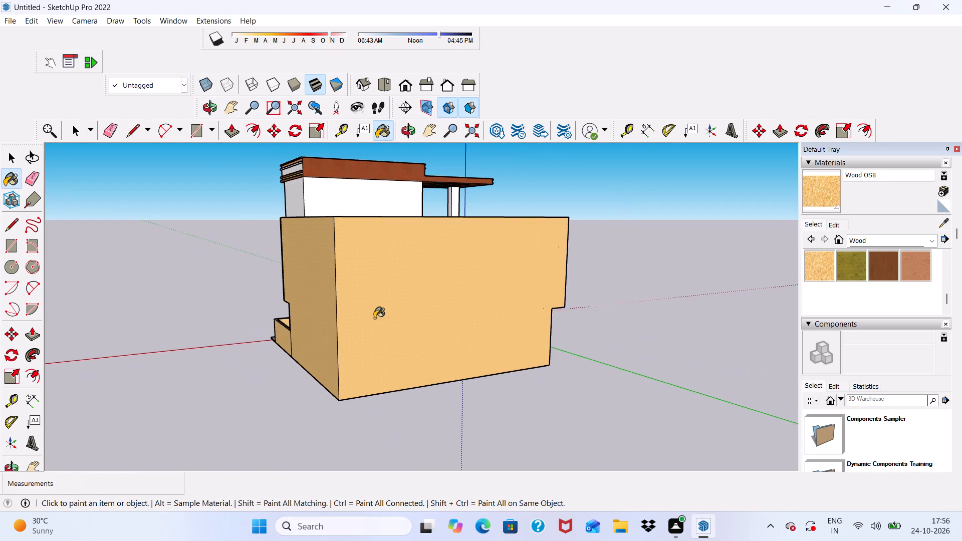
Examine the house's rear, side and front elevations for parts still without a material.
{"action": "middle_click_drag", "start_coordinate": [379, 319], "coordinate": [648, 356]}
{"action": "scroll", "coordinate": [664, 316], "scroll_direction": "up", "scroll_amount": 1}
{"action": "scroll", "coordinate": [435, 276], "scroll_direction": "down", "scroll_amount": 3}
{"action": "middle_click_drag", "start_coordinate": [431, 310], "coordinate": [642, 279]}
{"action": "scroll", "coordinate": [631, 280], "scroll_direction": "up", "scroll_amount": 1}
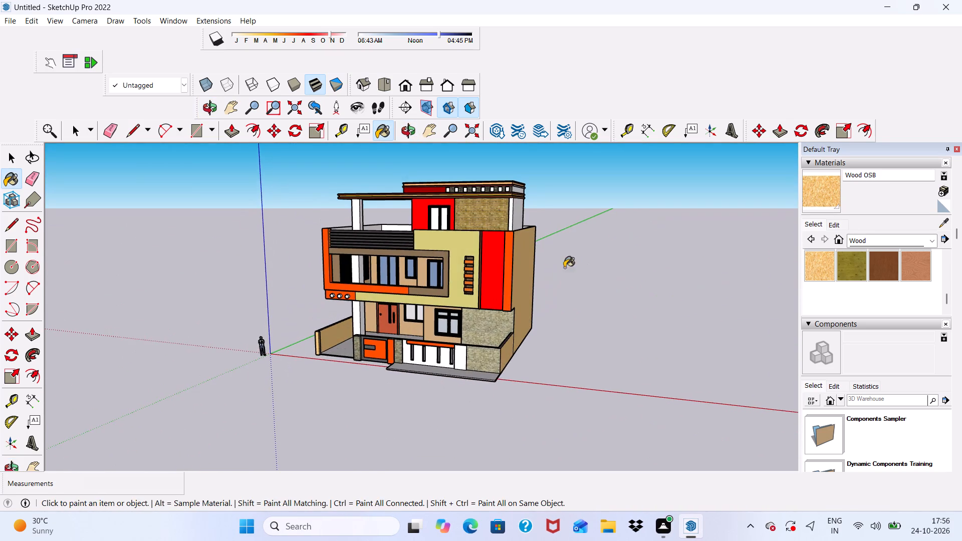
{"action": "scroll", "coordinate": [409, 262], "scroll_direction": "down", "scroll_amount": 1}
{"action": "middle_click_drag", "start_coordinate": [410, 266], "coordinate": [495, 234]}
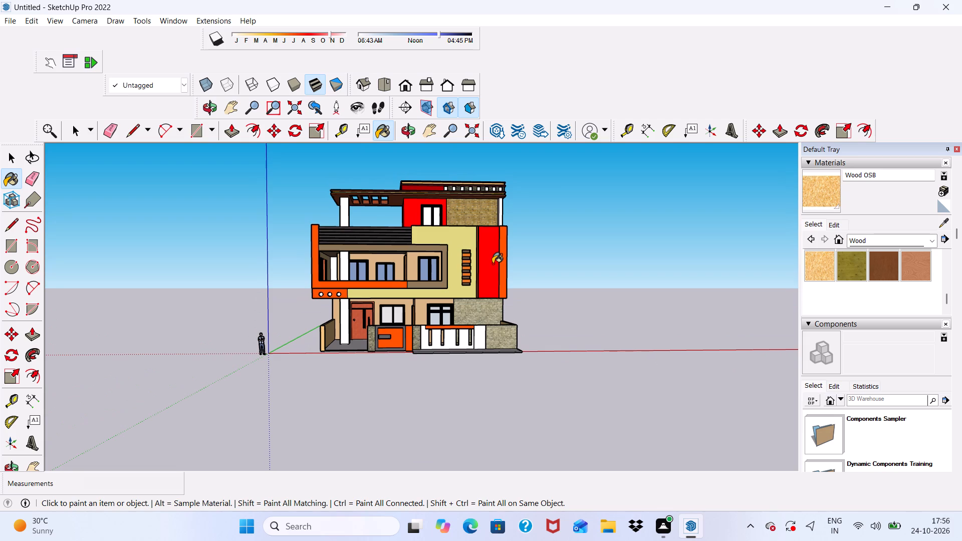
{"action": "key", "text": "space"}
{"action": "scroll", "coordinate": [325, 229], "scroll_direction": "up", "scroll_amount": 3}
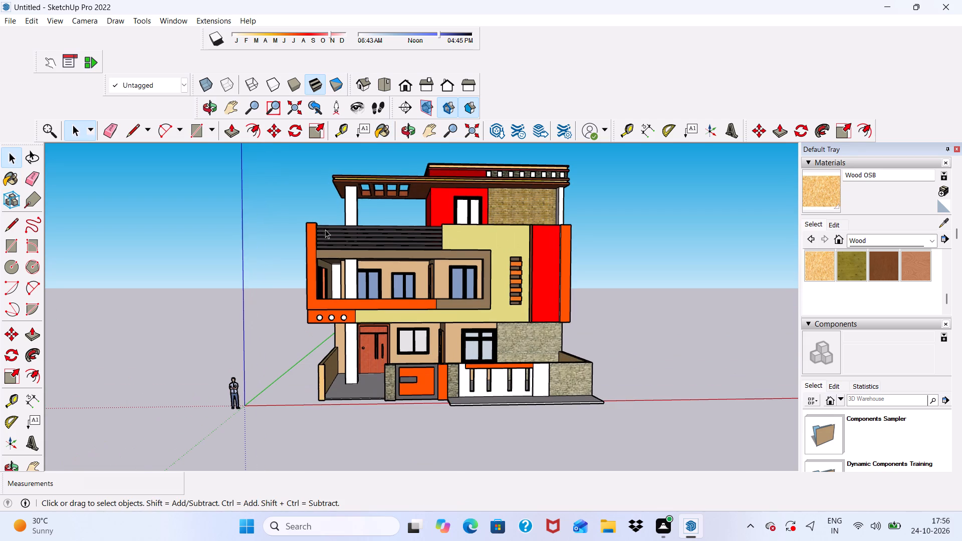
Draw a rectangle about 38' long and 3' high across the bottom of the first-floor balcony opening for a railing panel.
{"action": "scroll", "coordinate": [331, 231], "scroll_direction": "down", "scroll_amount": 1}
{"action": "middle_click_drag", "start_coordinate": [349, 260], "coordinate": [318, 304]}
{"action": "scroll", "coordinate": [317, 304], "scroll_direction": "up", "scroll_amount": 7}
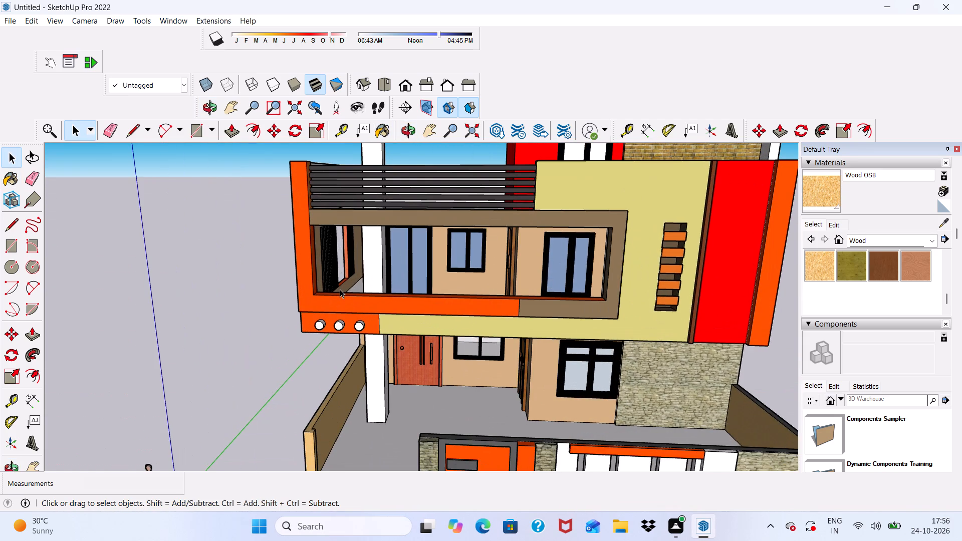
{"action": "scroll", "coordinate": [340, 289], "scroll_direction": "up", "scroll_amount": 7}
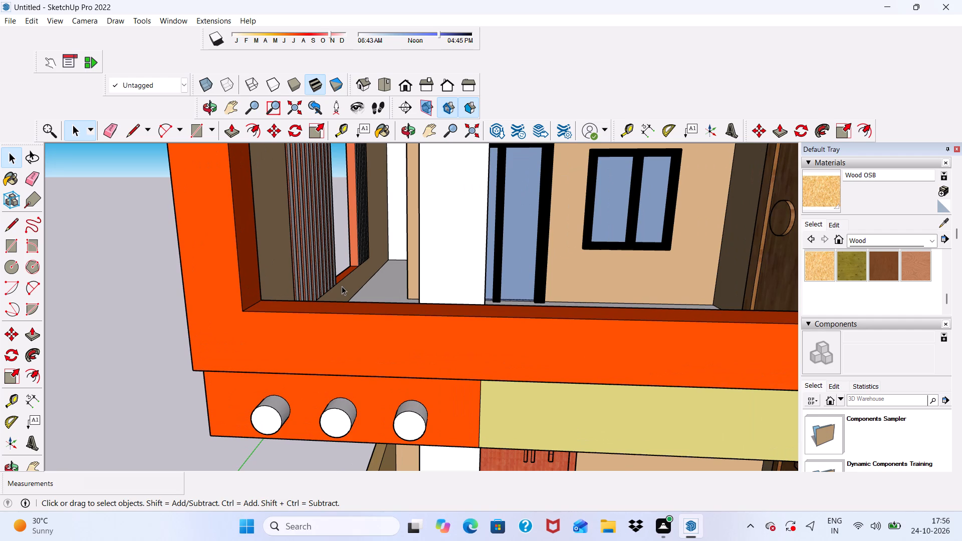
{"action": "key", "text": "space"}
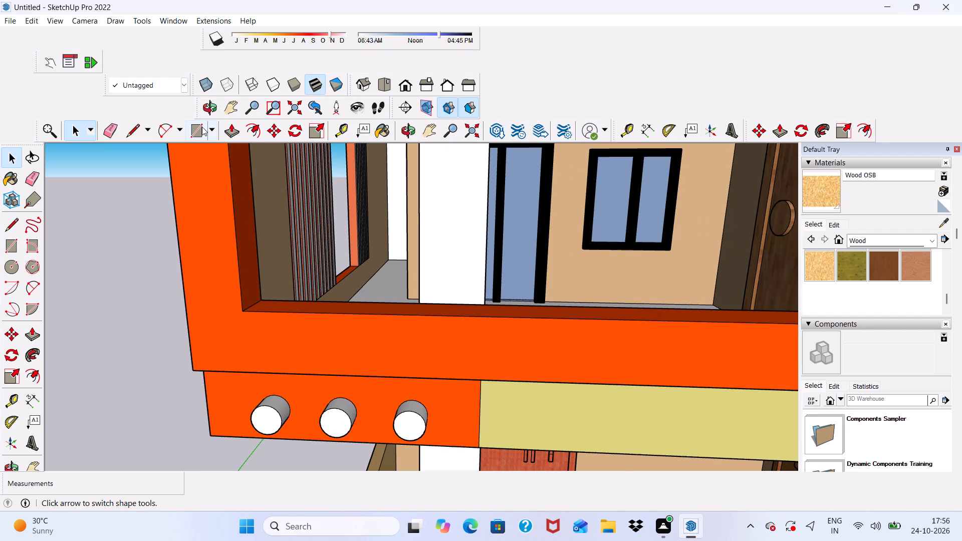
{"action": "left_click", "coordinate": [202, 127]}
{"action": "left_click", "coordinate": [244, 312]}
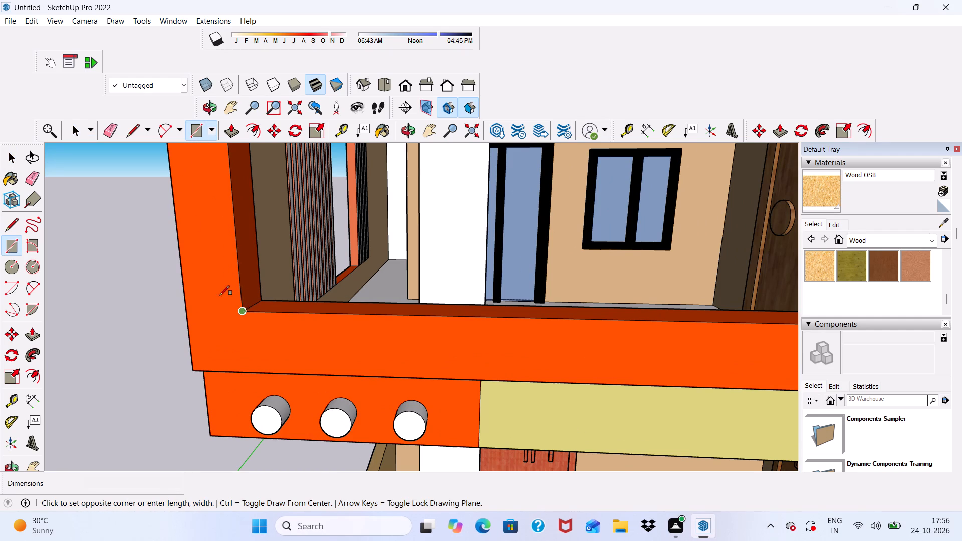
{"action": "scroll", "coordinate": [110, 241], "scroll_direction": "down", "scroll_amount": 14}
{"action": "scroll", "coordinate": [521, 268], "scroll_direction": "up", "scroll_amount": 4}
{"action": "scroll", "coordinate": [350, 258], "scroll_direction": "up", "scroll_amount": 5}
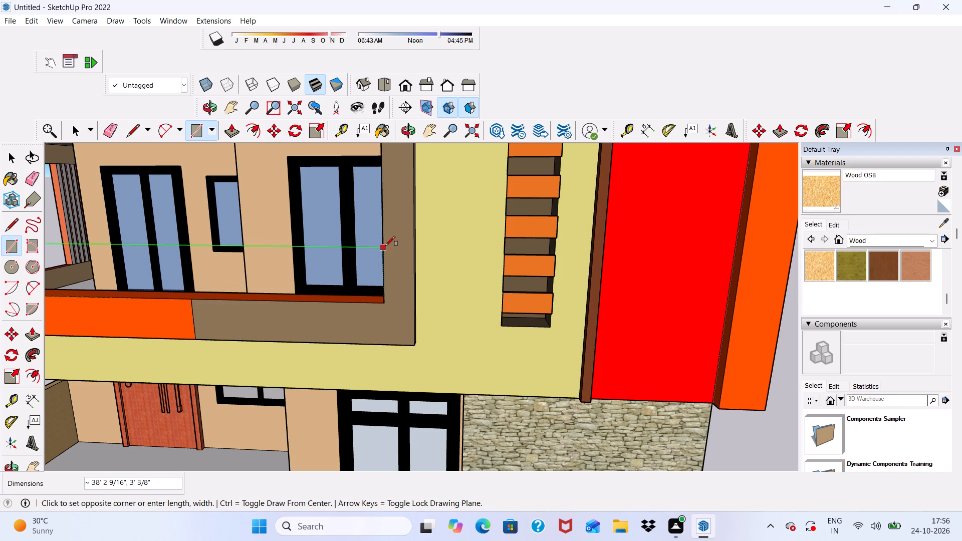
{"action": "left_click", "coordinate": [385, 238]}
Delete the white face filling the balcony opening above the railing panel.
{"action": "scroll", "coordinate": [383, 245], "scroll_direction": "down", "scroll_amount": 5}
{"action": "scroll", "coordinate": [444, 272], "scroll_direction": "down", "scroll_amount": 1}
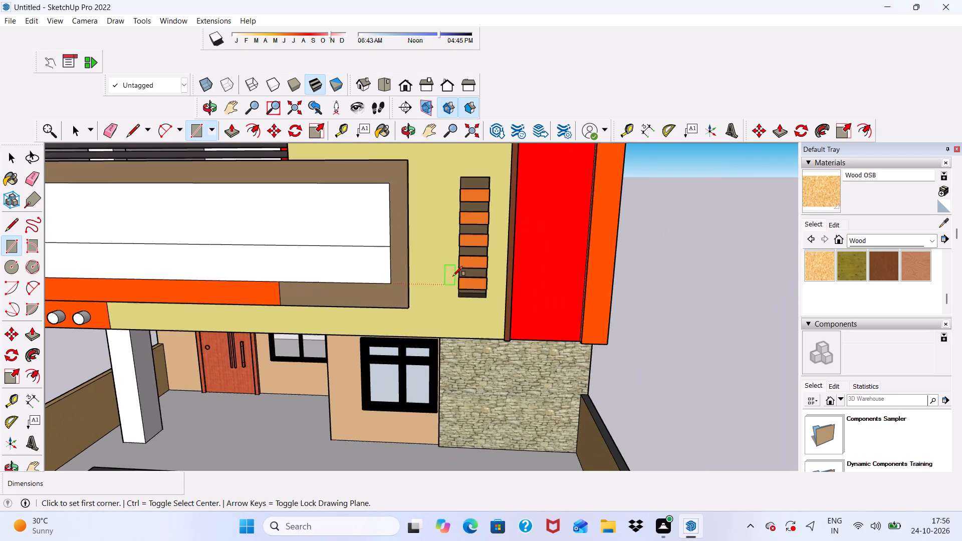
{"action": "middle_click_drag", "start_coordinate": [454, 276], "coordinate": [507, 283]}
{"action": "key", "text": "space"}
{"action": "left_click", "coordinate": [284, 209]}
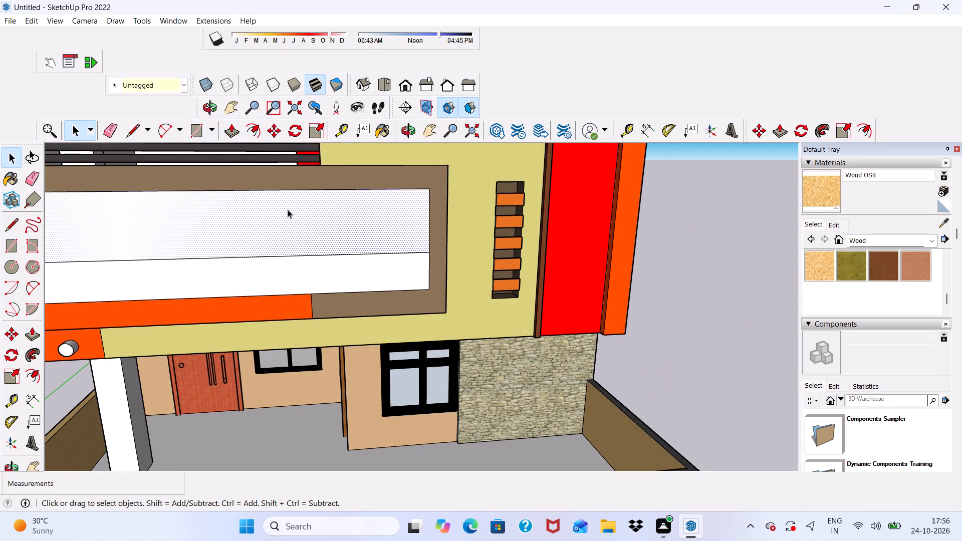
{"action": "key", "text": "Delete"}
{"action": "scroll", "coordinate": [287, 217], "scroll_direction": "down", "scroll_amount": 10}
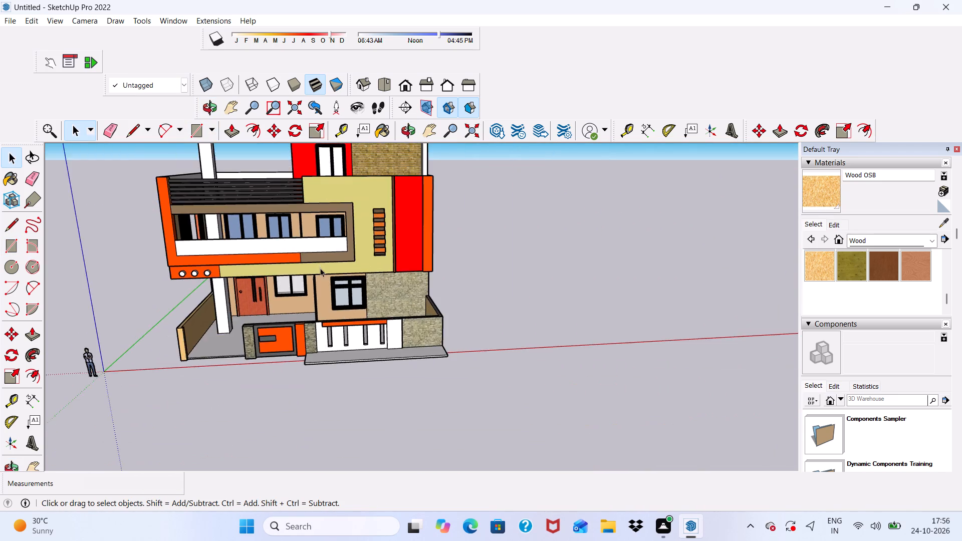
Paint the balcony railing panel with Translucent Glass Blue from the Glass and Mirrors materials.
{"action": "scroll", "coordinate": [258, 263], "scroll_direction": "up", "scroll_amount": 11}
{"action": "scroll", "coordinate": [208, 235], "scroll_direction": "down", "scroll_amount": 2}
{"action": "left_click", "coordinate": [220, 238]}
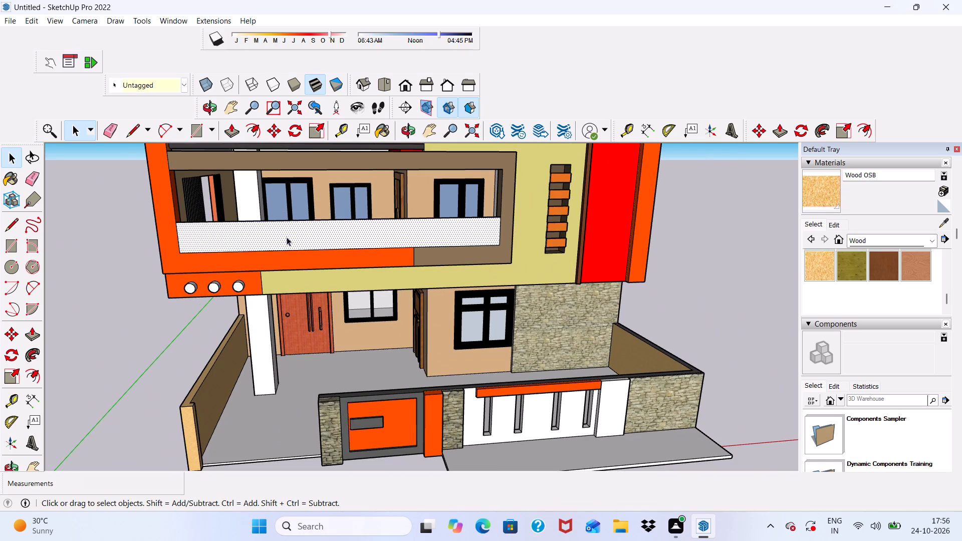
{"action": "left_click", "coordinate": [700, 322]}
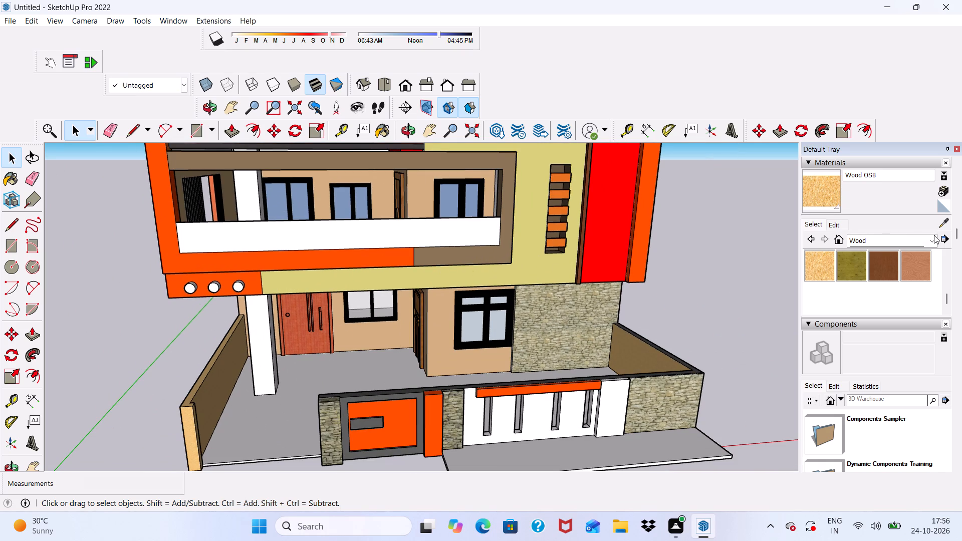
{"action": "left_click", "coordinate": [936, 242]}
{"action": "left_click", "coordinate": [876, 295]}
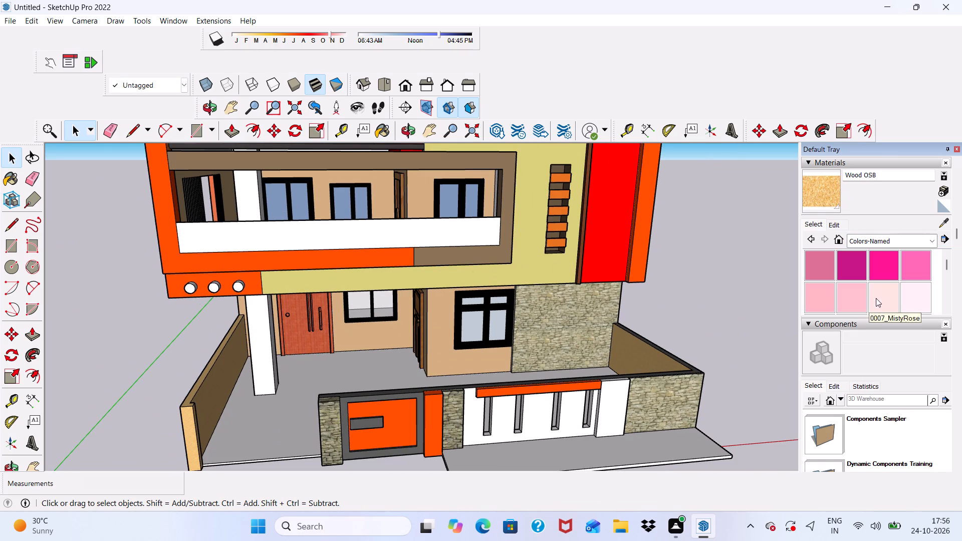
{"action": "left_click", "coordinate": [932, 242]}
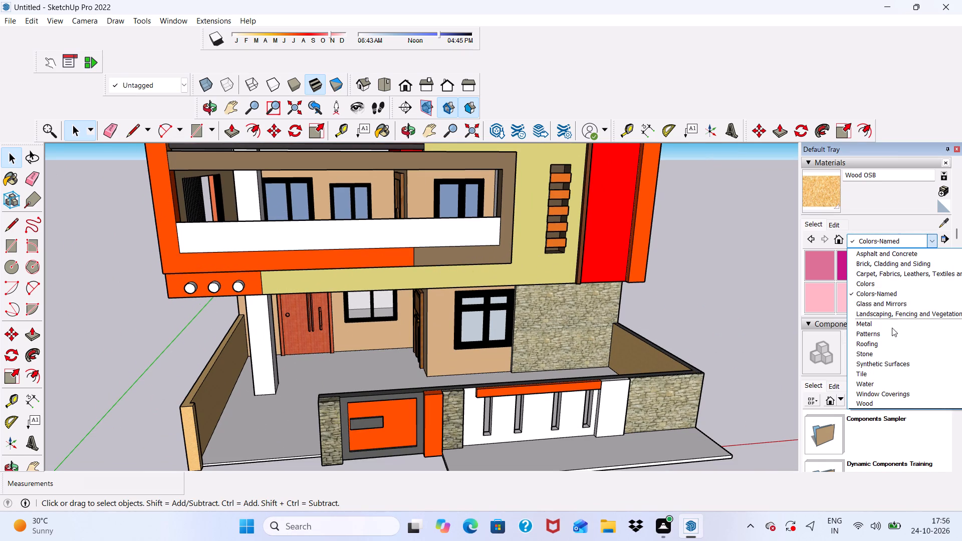
{"action": "left_click_drag", "start_coordinate": [887, 302], "coordinate": [887, 313]}
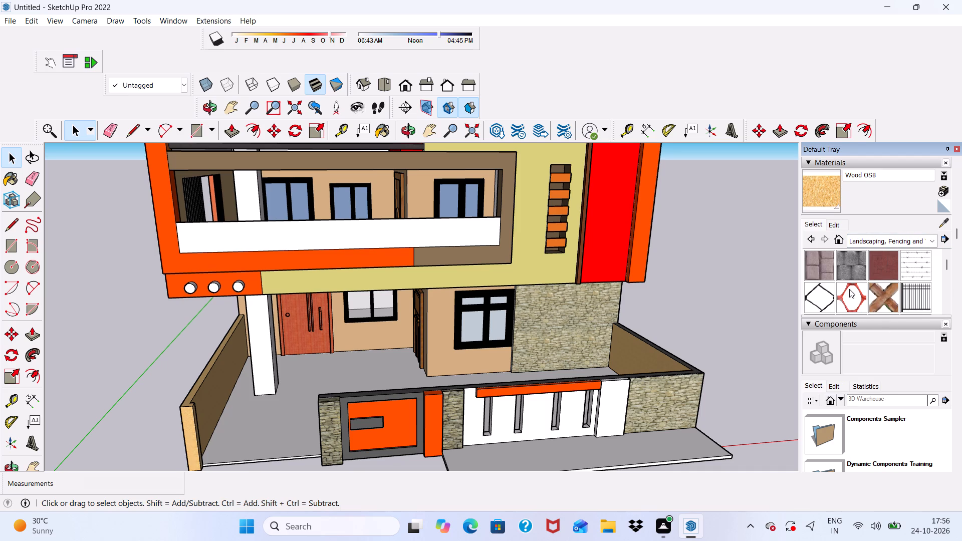
{"action": "scroll", "coordinate": [849, 289], "scroll_direction": "down", "scroll_amount": 1}
{"action": "left_click", "coordinate": [933, 239]}
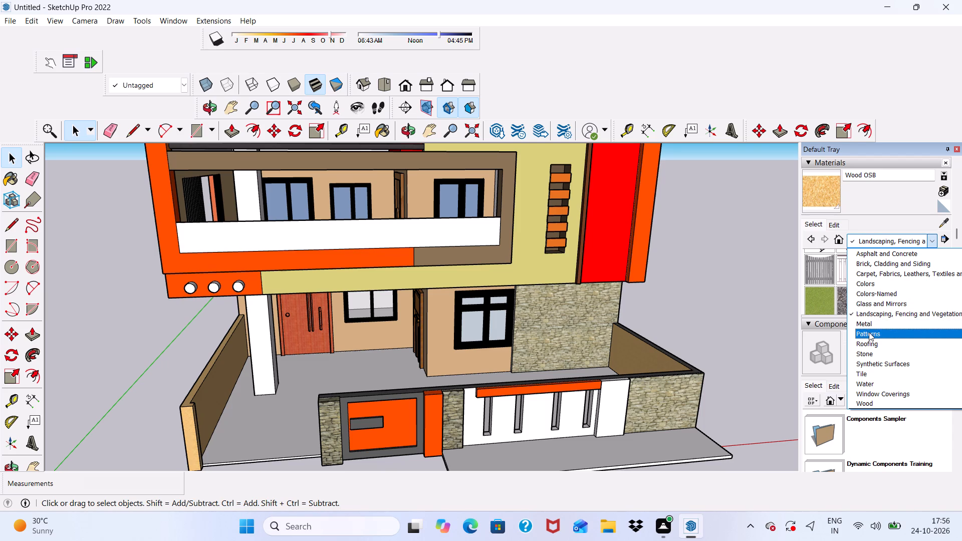
{"action": "left_click", "coordinate": [867, 307]}
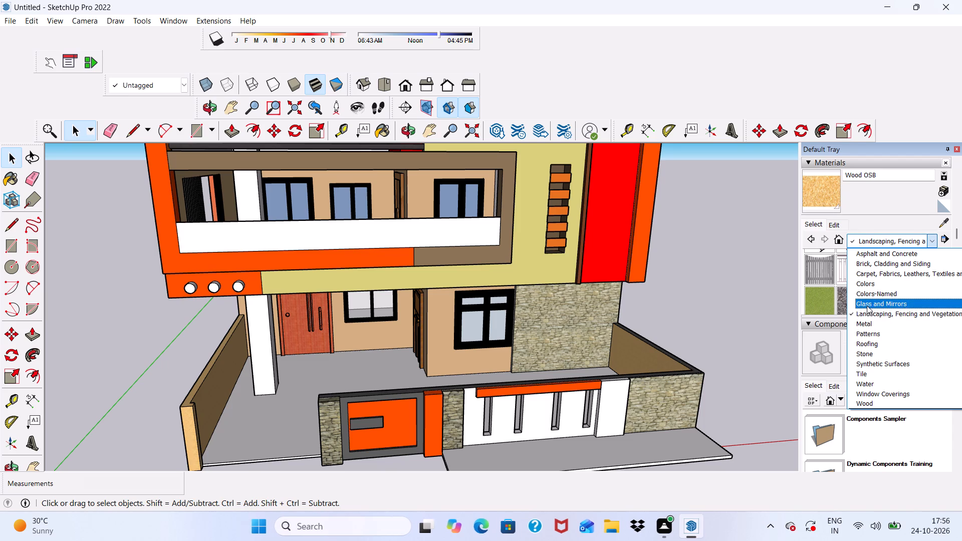
{"action": "scroll", "coordinate": [0, 157], "scroll_direction": "up", "scroll_amount": 1}
{"action": "left_click", "coordinate": [912, 268]}
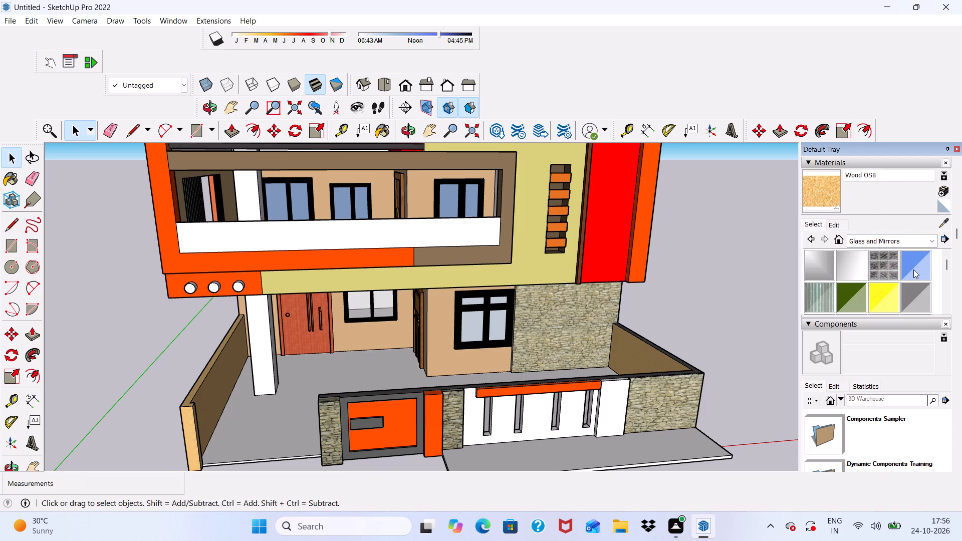
{"action": "scroll", "coordinate": [420, 234], "scroll_direction": "up", "scroll_amount": 3}
{"action": "left_click", "coordinate": [419, 232]}
Examine the glass balcony railing, front boundary wall and front elevation from several angles.
{"action": "scroll", "coordinate": [421, 229], "scroll_direction": "down", "scroll_amount": 5}
{"action": "middle_click_drag", "start_coordinate": [453, 266], "coordinate": [383, 219]}
{"action": "scroll", "coordinate": [356, 209], "scroll_direction": "up", "scroll_amount": 5}
{"action": "key", "text": "space"}
{"action": "scroll", "coordinate": [252, 162], "scroll_direction": "up", "scroll_amount": 3}
{"action": "scroll", "coordinate": [255, 165], "scroll_direction": "down", "scroll_amount": 4}
{"action": "middle_click_drag", "start_coordinate": [337, 254], "coordinate": [498, 242]}
{"action": "scroll", "coordinate": [494, 234], "scroll_direction": "up", "scroll_amount": 2}
{"action": "scroll", "coordinate": [447, 222], "scroll_direction": "down", "scroll_amount": 6}
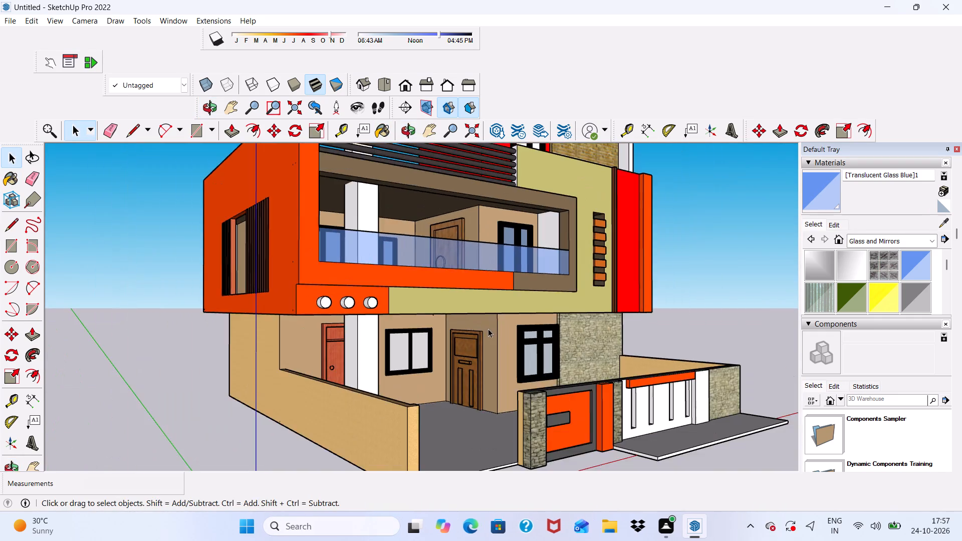
{"action": "middle_click_drag", "start_coordinate": [489, 330], "coordinate": [470, 336]}
{"action": "scroll", "coordinate": [437, 328], "scroll_direction": "down", "scroll_amount": 4}
{"action": "scroll", "coordinate": [470, 392], "scroll_direction": "up", "scroll_amount": 1}
{"action": "middle_click_drag", "start_coordinate": [470, 392], "coordinate": [375, 395]}
{"action": "scroll", "coordinate": [680, 452], "scroll_direction": "up", "scroll_amount": 5}
{"action": "scroll", "coordinate": [559, 406], "scroll_direction": "down", "scroll_amount": 1}
{"action": "middle_click_drag", "start_coordinate": [536, 403], "coordinate": [536, 439]}
{"action": "scroll", "coordinate": [531, 427], "scroll_direction": "up", "scroll_amount": 1}
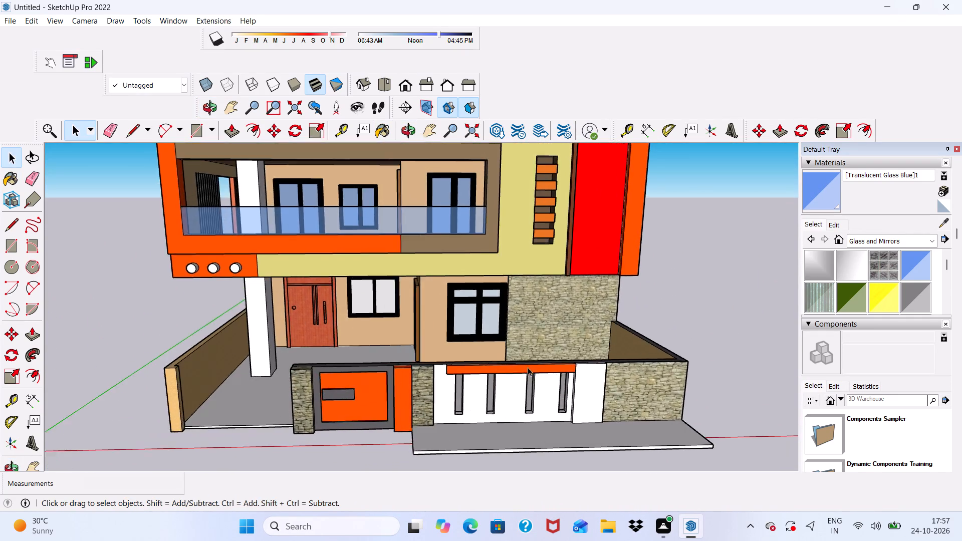
{"action": "scroll", "coordinate": [526, 365], "scroll_direction": "down", "scroll_amount": 5}
{"action": "middle_click", "coordinate": [536, 438]}
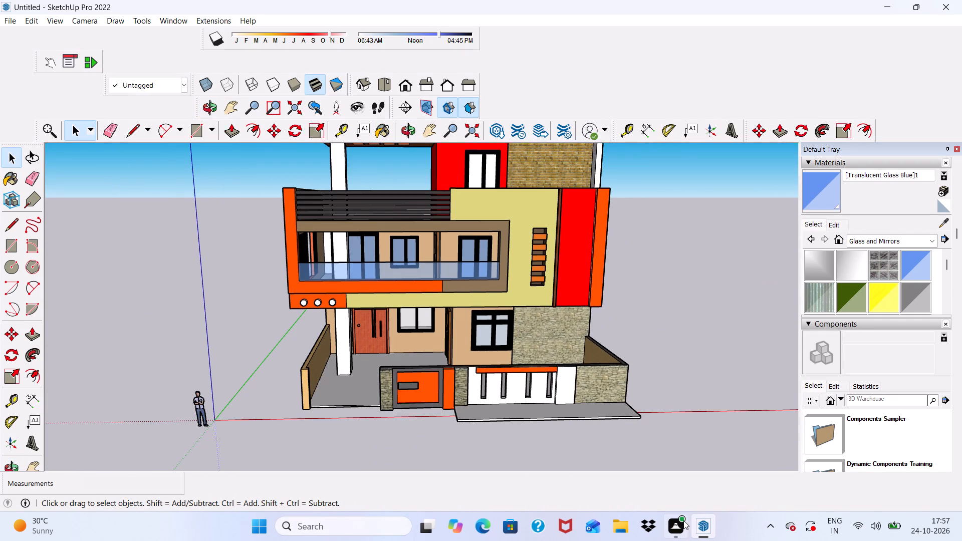
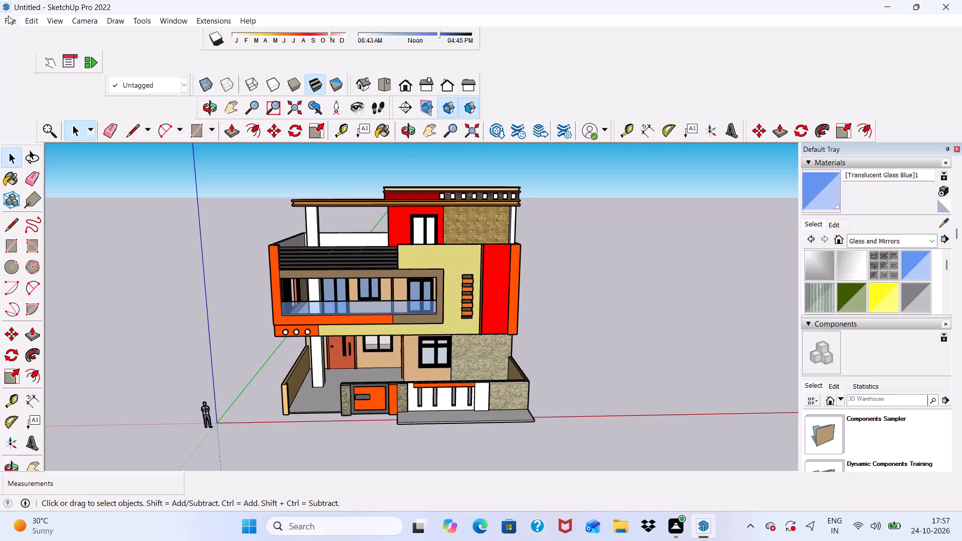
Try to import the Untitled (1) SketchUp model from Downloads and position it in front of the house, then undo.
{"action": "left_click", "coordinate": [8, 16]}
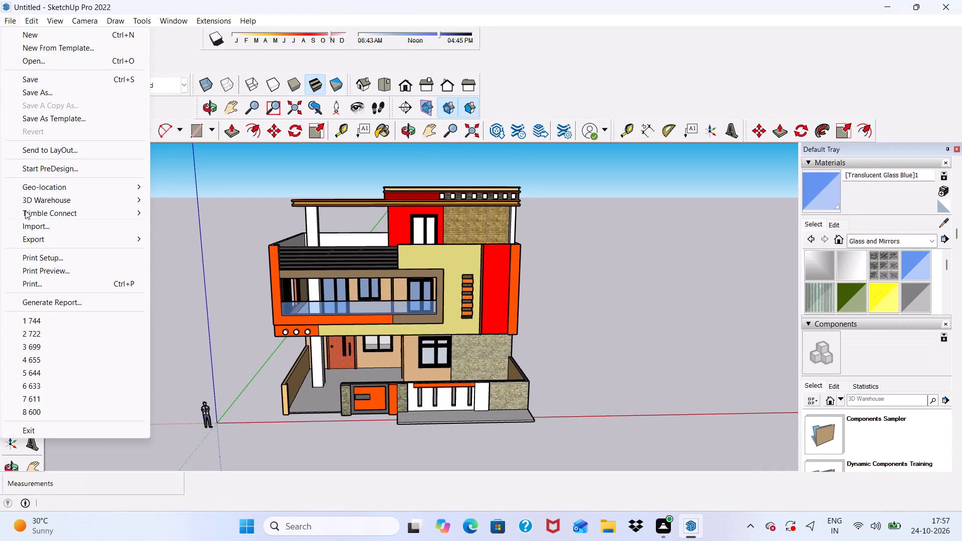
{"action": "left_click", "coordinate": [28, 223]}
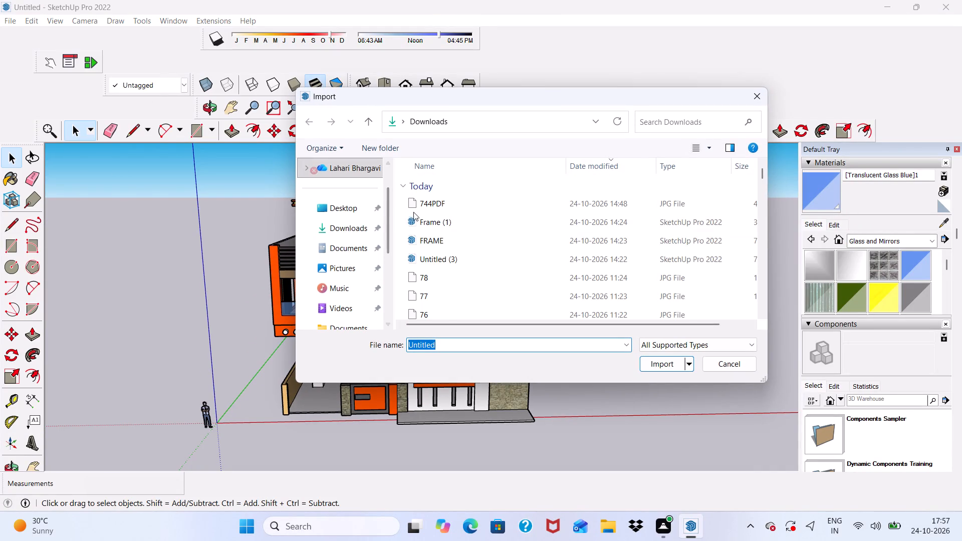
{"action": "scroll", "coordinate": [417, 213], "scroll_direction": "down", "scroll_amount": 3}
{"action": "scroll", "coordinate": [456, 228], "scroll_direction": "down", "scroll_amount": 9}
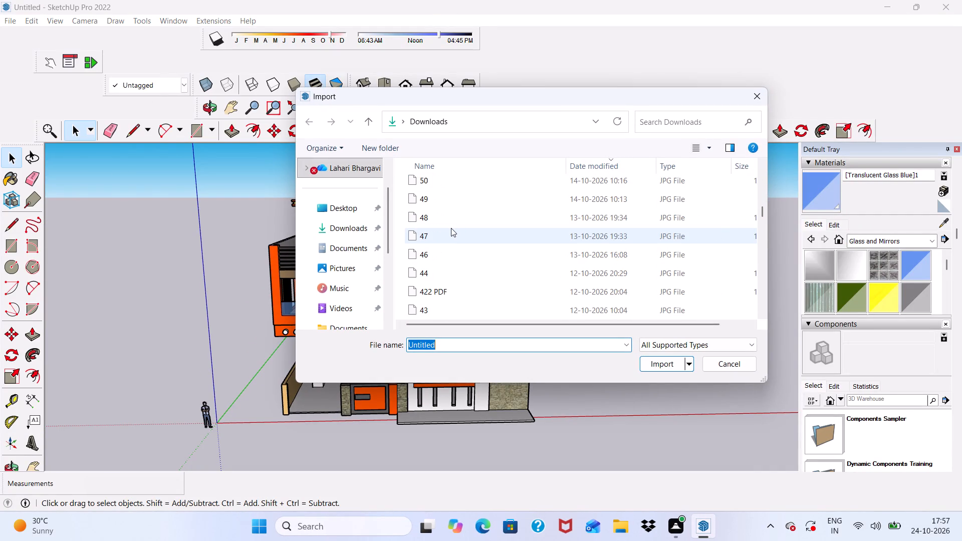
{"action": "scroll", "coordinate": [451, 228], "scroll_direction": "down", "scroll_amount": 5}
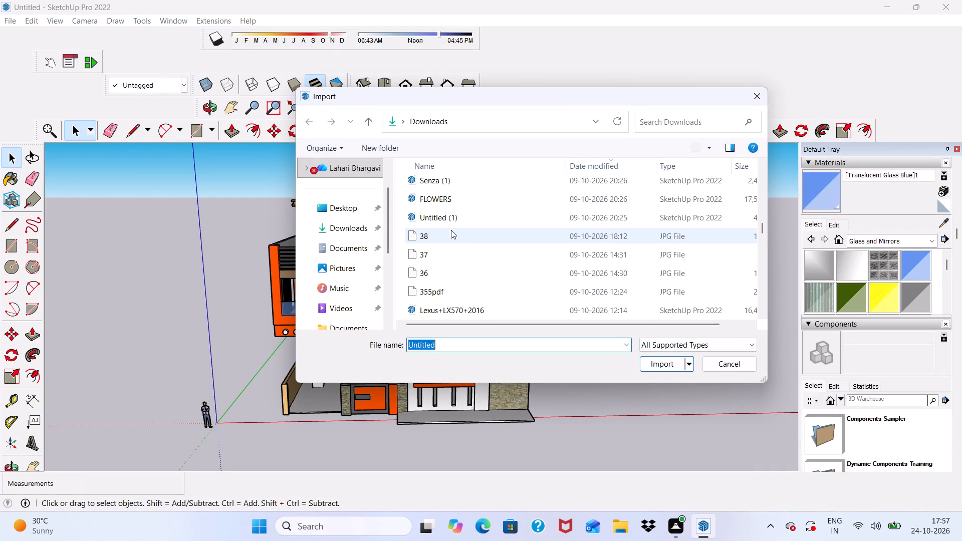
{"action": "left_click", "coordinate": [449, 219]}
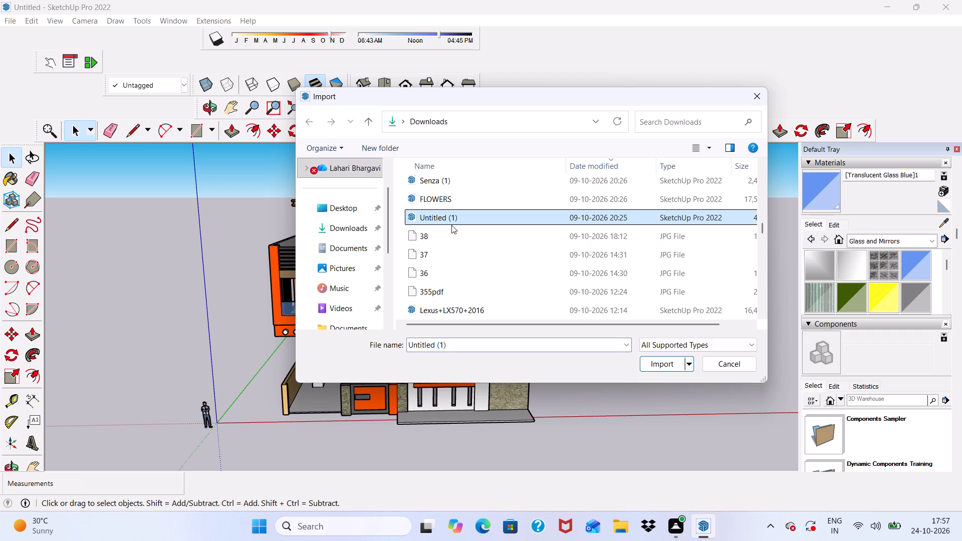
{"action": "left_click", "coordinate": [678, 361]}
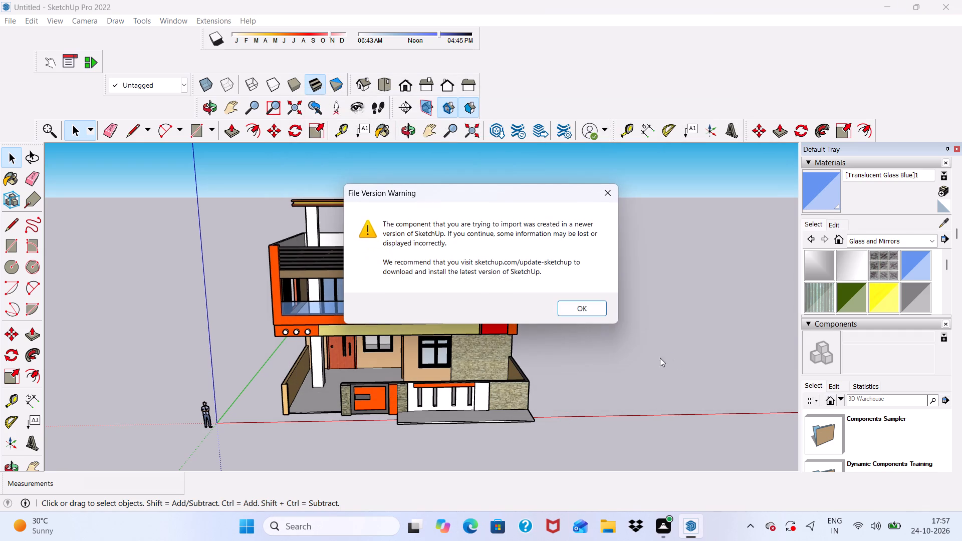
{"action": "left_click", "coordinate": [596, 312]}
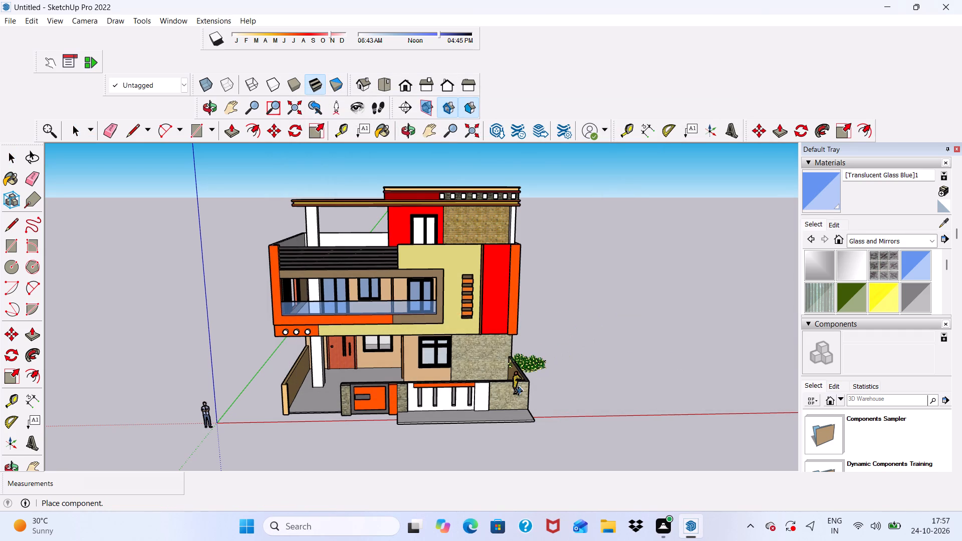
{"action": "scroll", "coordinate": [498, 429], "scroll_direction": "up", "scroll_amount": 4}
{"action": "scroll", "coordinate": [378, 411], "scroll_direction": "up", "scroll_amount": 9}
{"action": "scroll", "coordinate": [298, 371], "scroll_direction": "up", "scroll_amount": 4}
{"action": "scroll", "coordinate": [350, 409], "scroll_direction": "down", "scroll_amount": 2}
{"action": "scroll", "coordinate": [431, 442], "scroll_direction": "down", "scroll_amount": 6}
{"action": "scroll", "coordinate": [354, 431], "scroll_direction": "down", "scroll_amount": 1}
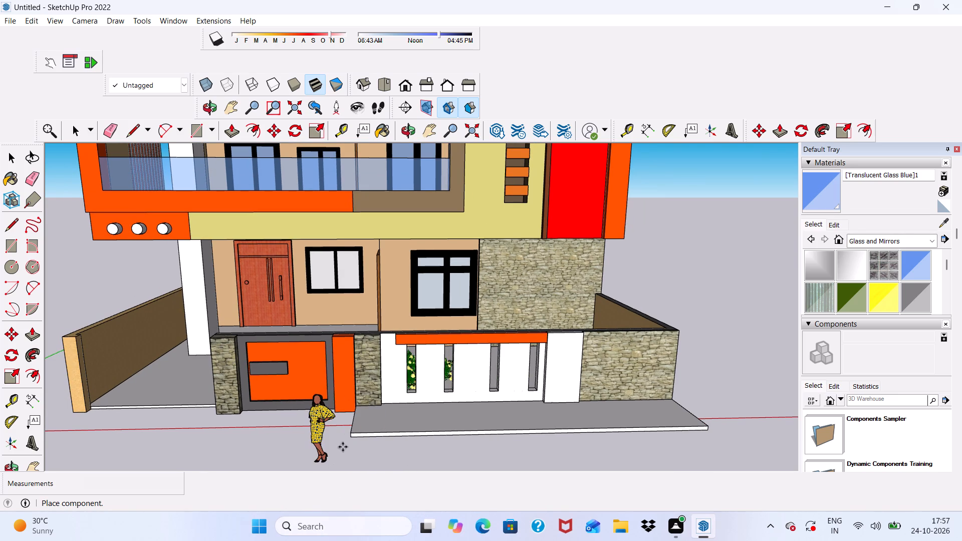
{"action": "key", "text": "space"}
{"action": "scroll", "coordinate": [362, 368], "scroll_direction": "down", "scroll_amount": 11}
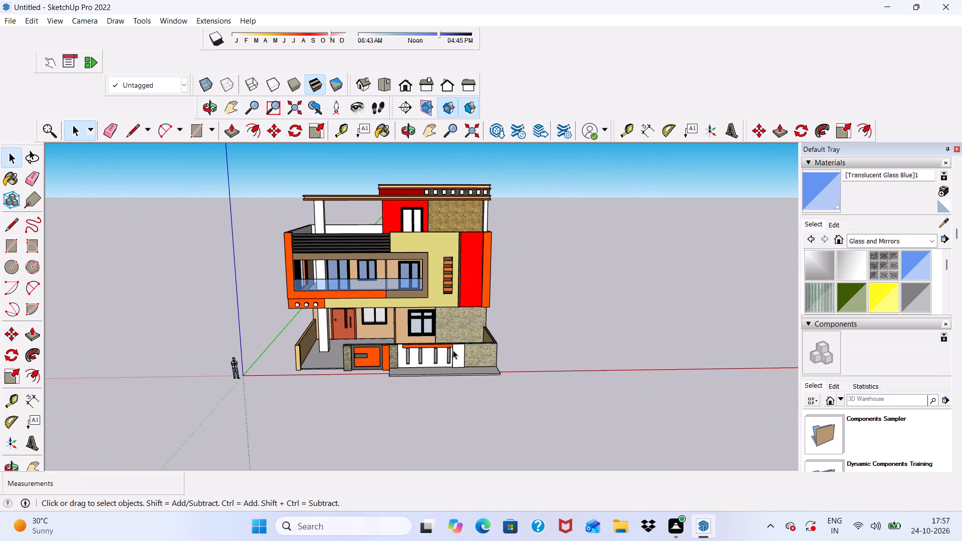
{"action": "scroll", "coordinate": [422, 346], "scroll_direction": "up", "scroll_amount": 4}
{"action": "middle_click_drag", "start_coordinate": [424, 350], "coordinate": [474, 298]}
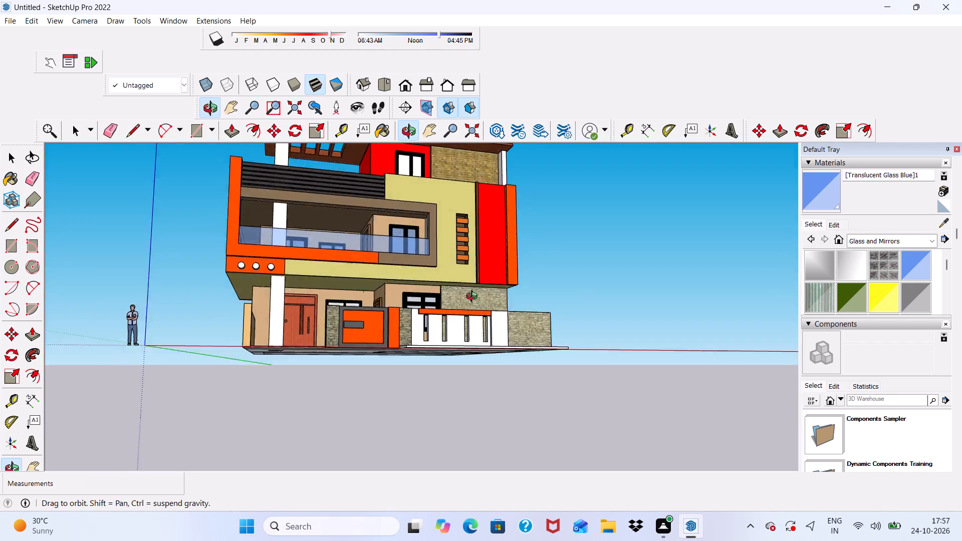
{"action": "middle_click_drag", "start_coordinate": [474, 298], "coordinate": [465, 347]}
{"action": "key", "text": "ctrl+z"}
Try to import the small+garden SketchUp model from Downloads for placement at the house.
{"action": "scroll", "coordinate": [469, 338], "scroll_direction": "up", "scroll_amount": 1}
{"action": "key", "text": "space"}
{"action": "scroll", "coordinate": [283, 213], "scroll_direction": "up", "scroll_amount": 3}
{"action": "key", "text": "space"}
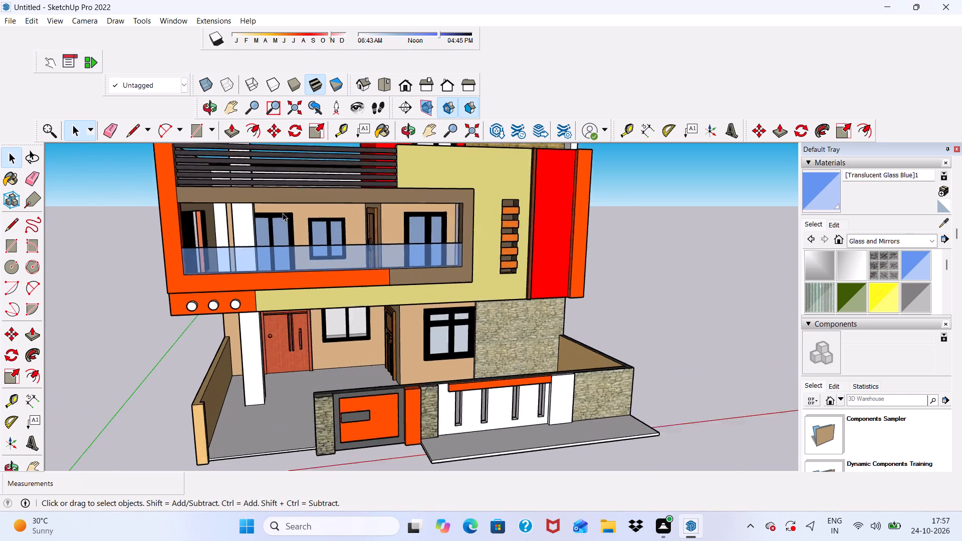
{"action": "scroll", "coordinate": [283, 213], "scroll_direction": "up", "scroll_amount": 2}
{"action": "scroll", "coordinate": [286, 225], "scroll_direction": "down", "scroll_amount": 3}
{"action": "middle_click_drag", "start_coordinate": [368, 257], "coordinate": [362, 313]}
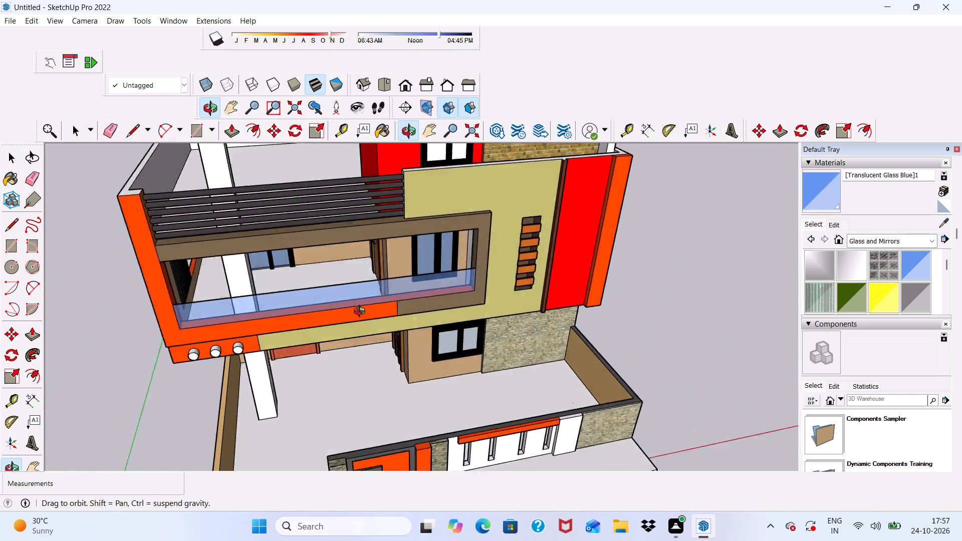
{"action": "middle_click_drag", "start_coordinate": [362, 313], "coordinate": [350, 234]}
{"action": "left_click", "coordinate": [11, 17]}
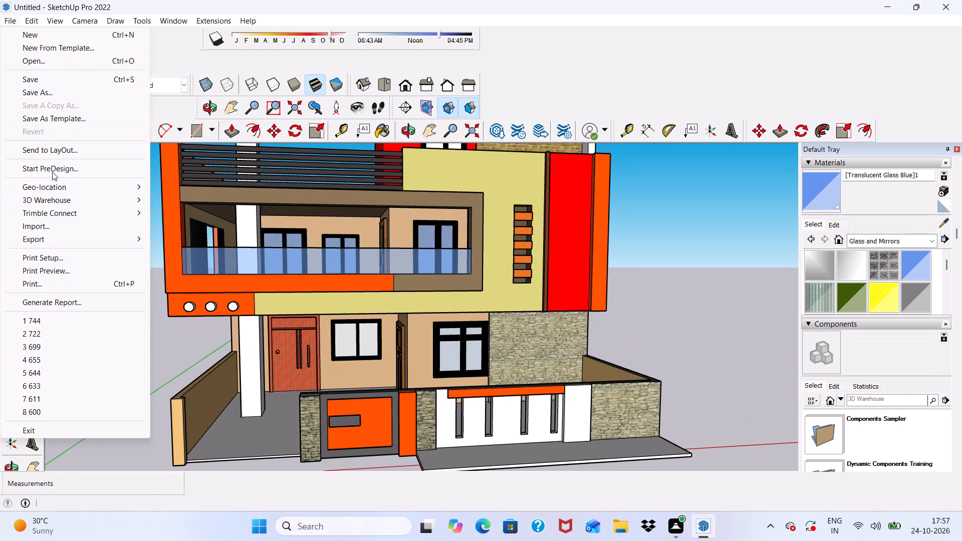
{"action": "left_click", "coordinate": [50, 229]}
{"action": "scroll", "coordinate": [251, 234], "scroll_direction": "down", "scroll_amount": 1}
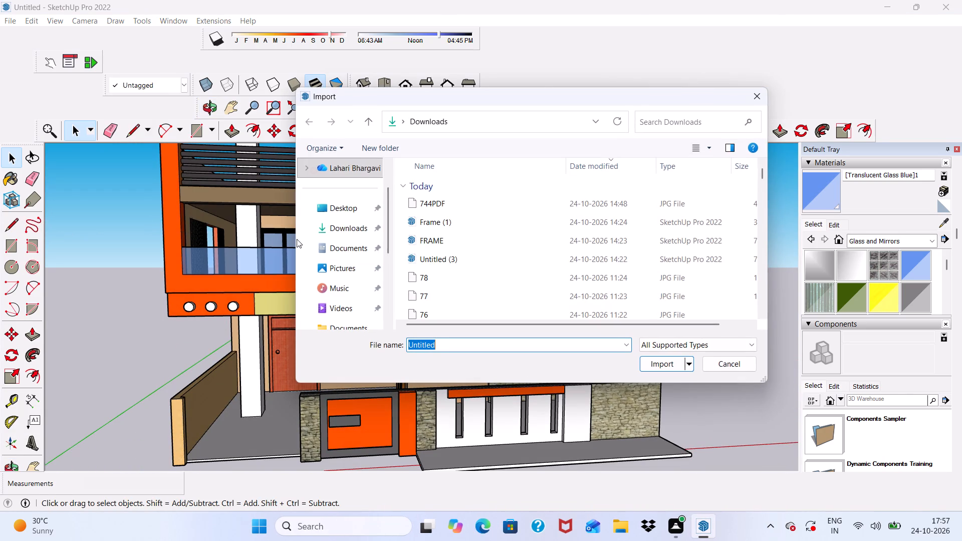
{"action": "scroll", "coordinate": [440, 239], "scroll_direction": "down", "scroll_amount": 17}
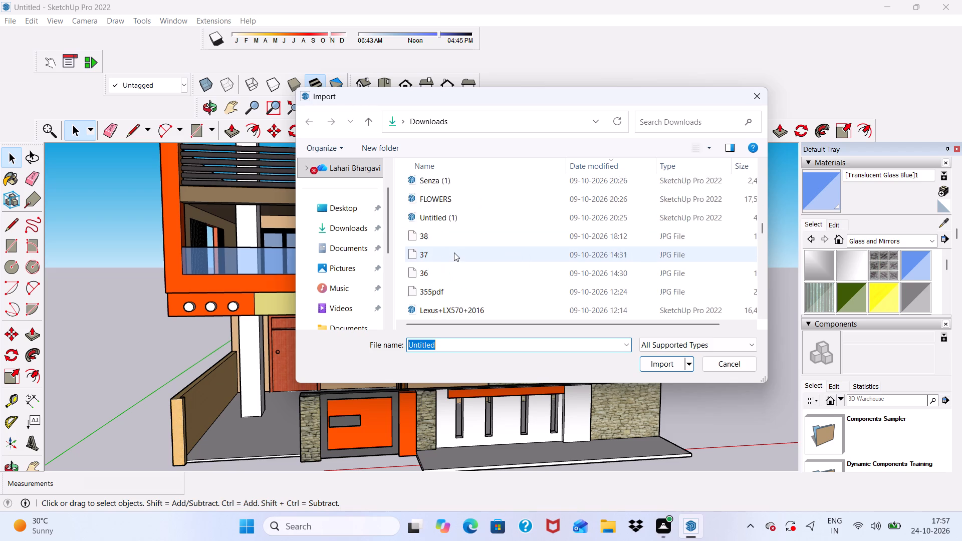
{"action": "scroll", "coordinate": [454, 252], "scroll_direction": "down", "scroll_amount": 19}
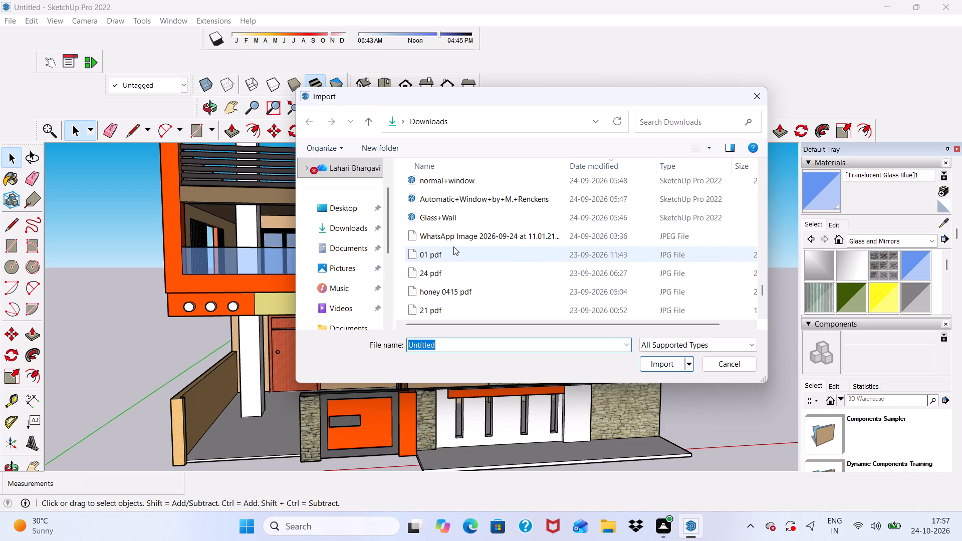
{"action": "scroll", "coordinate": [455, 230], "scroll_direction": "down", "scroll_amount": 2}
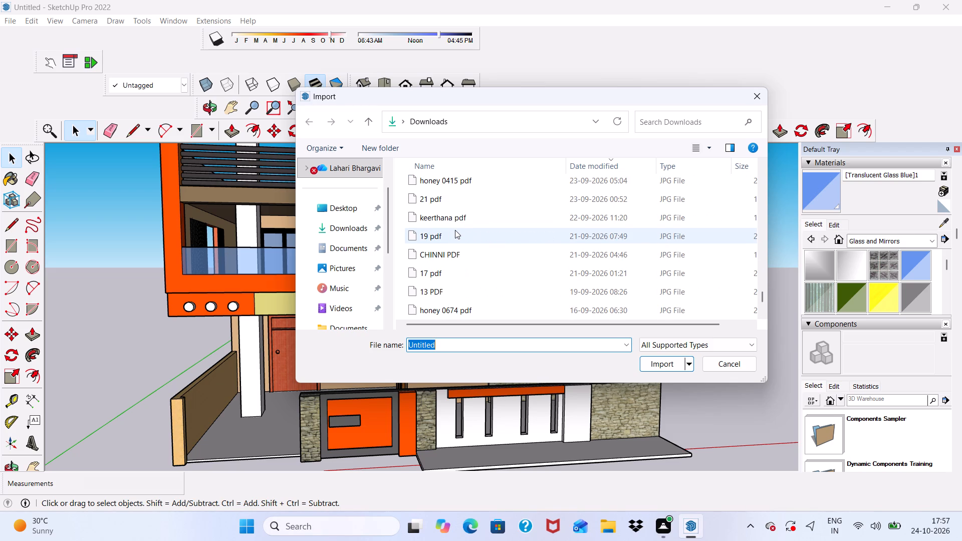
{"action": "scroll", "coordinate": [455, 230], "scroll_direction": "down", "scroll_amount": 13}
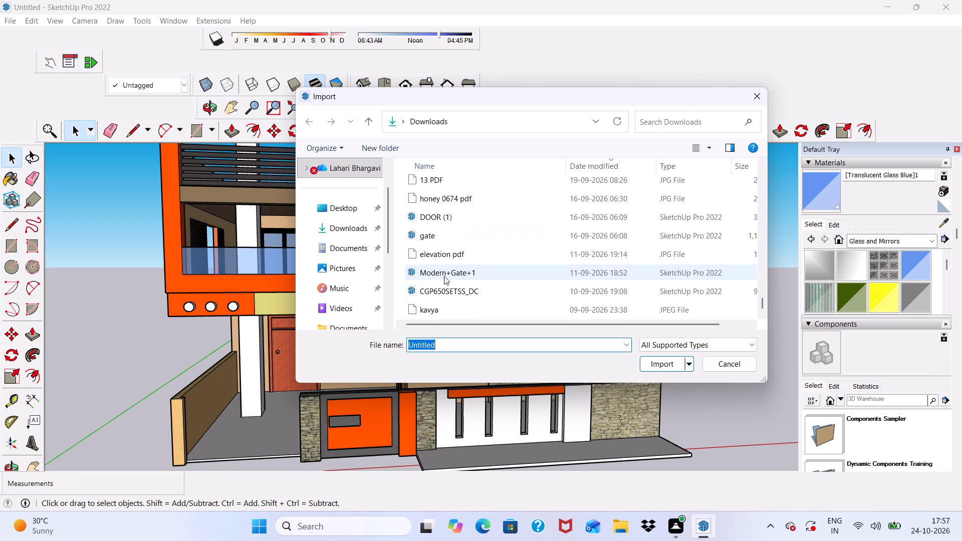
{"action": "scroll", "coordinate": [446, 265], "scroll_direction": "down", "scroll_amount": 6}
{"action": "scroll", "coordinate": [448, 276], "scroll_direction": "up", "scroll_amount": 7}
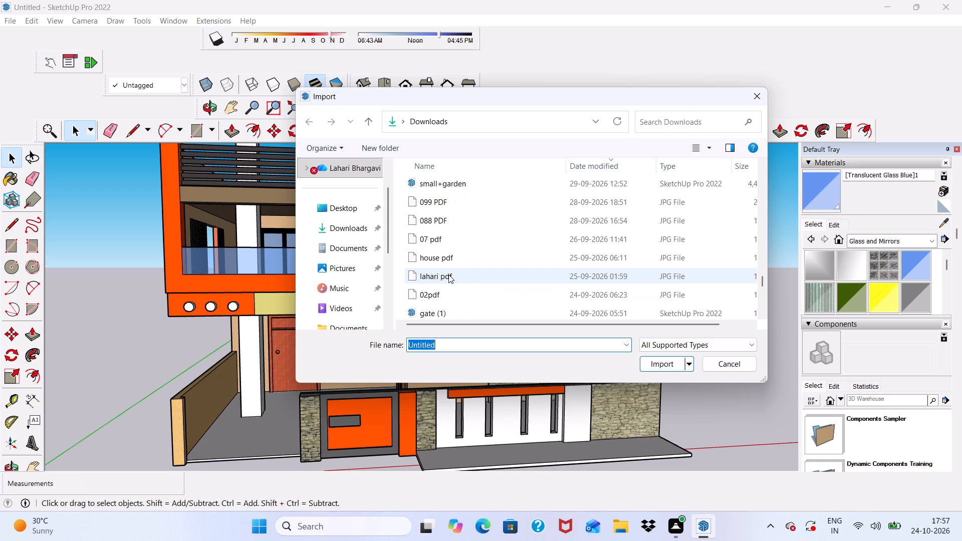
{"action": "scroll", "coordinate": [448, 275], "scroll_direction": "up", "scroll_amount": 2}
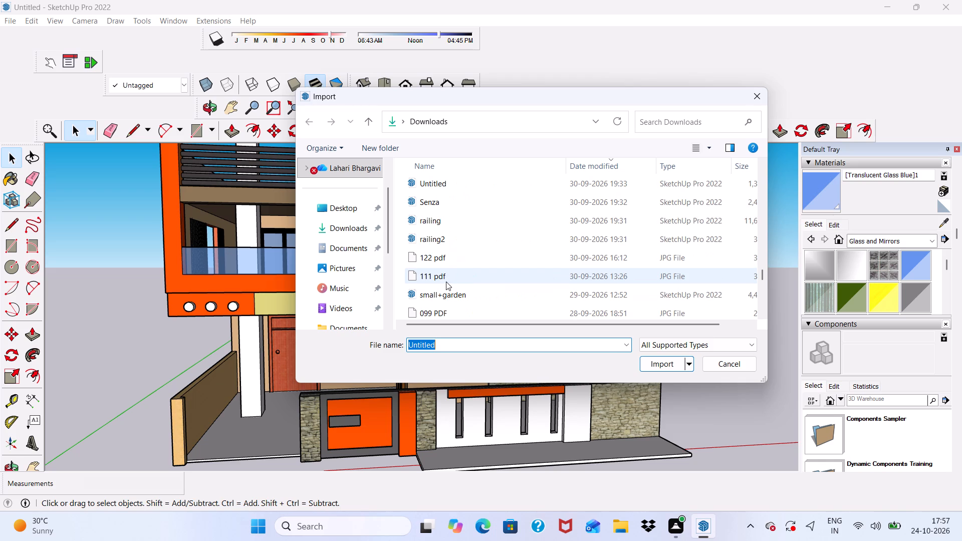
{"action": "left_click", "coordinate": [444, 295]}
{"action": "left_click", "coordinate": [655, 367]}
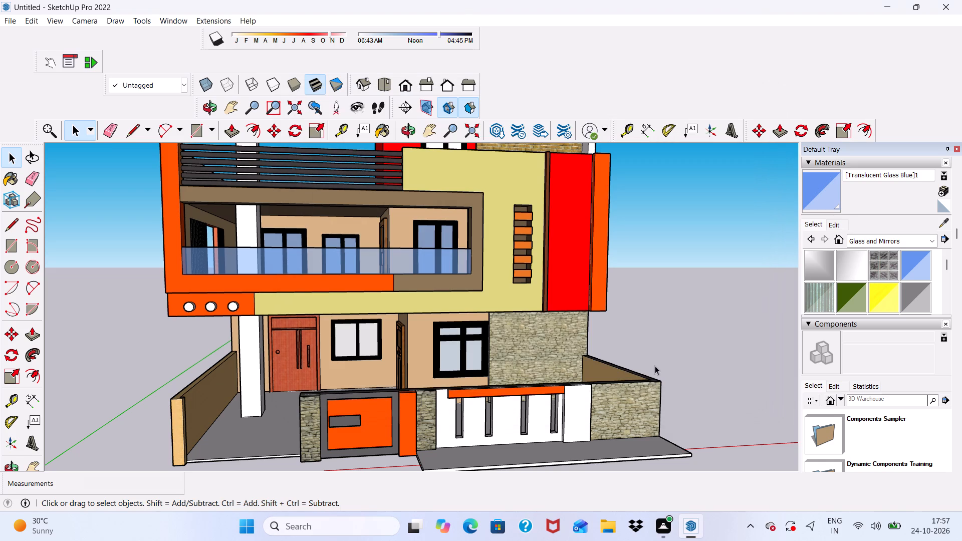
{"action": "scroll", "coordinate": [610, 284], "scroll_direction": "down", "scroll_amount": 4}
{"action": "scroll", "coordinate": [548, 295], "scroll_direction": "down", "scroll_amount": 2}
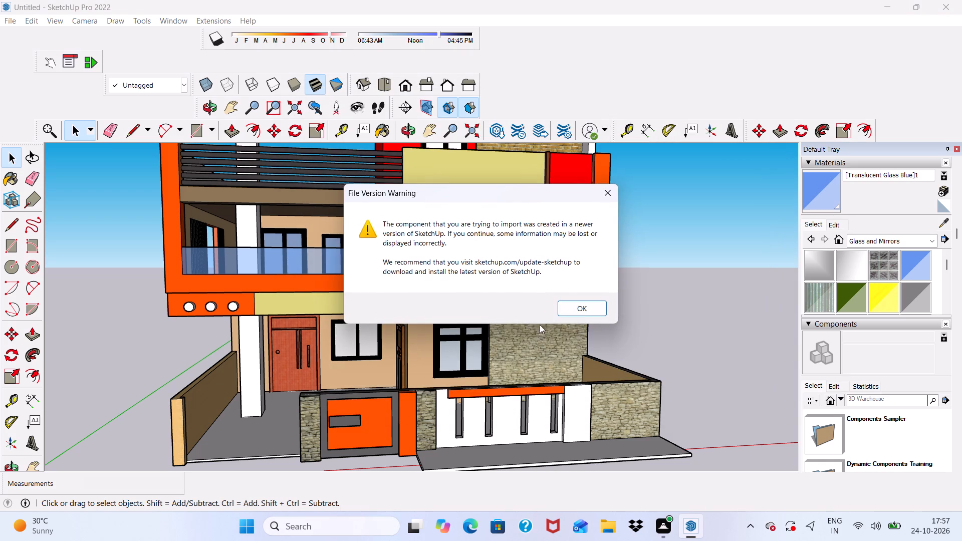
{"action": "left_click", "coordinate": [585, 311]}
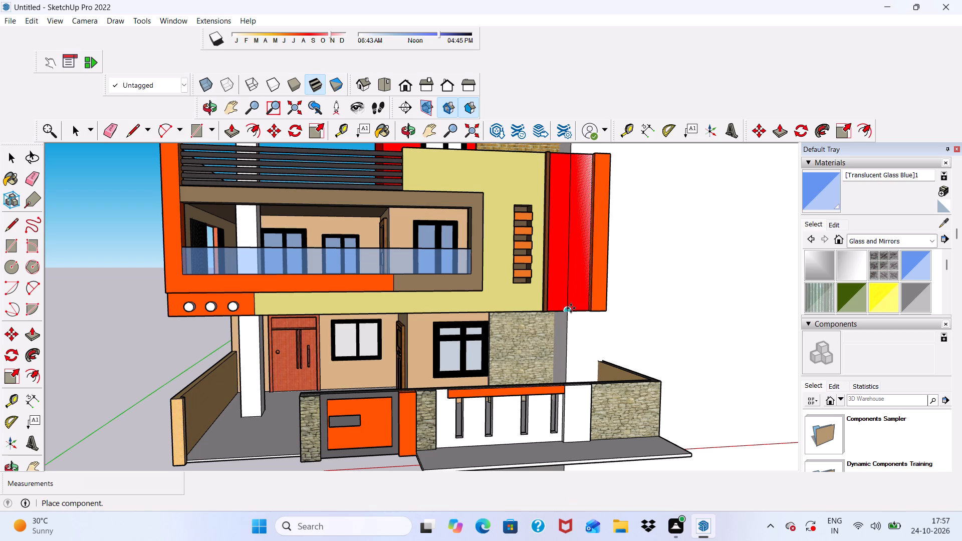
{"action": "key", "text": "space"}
Import the Untitled.bahçe+çiçek+bitki+zemin+alanları SketchUp model from the Downloads folder.
{"action": "scroll", "coordinate": [538, 293], "scroll_direction": "down", "scroll_amount": 11}
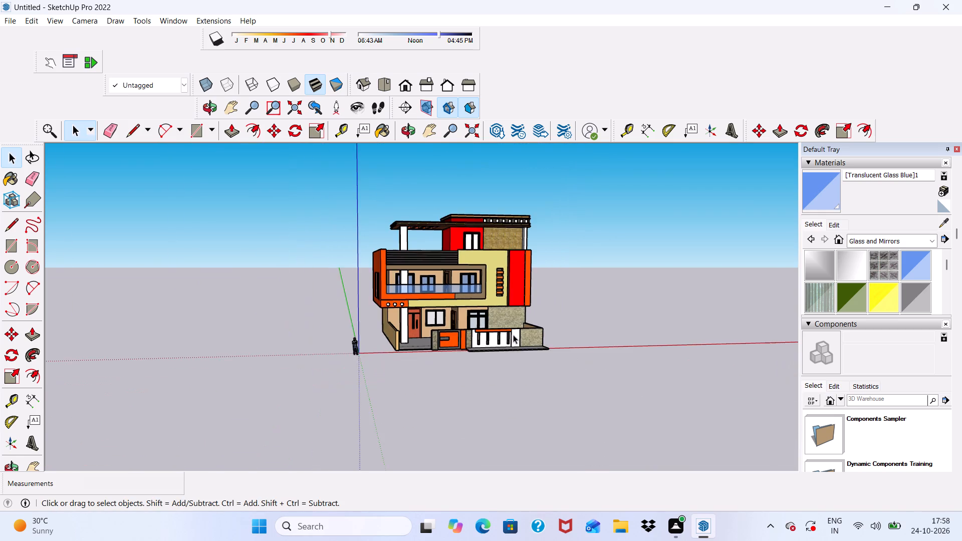
{"action": "middle_click_drag", "start_coordinate": [574, 297], "coordinate": [304, 432]}
{"action": "scroll", "coordinate": [397, 347], "scroll_direction": "up", "scroll_amount": 6}
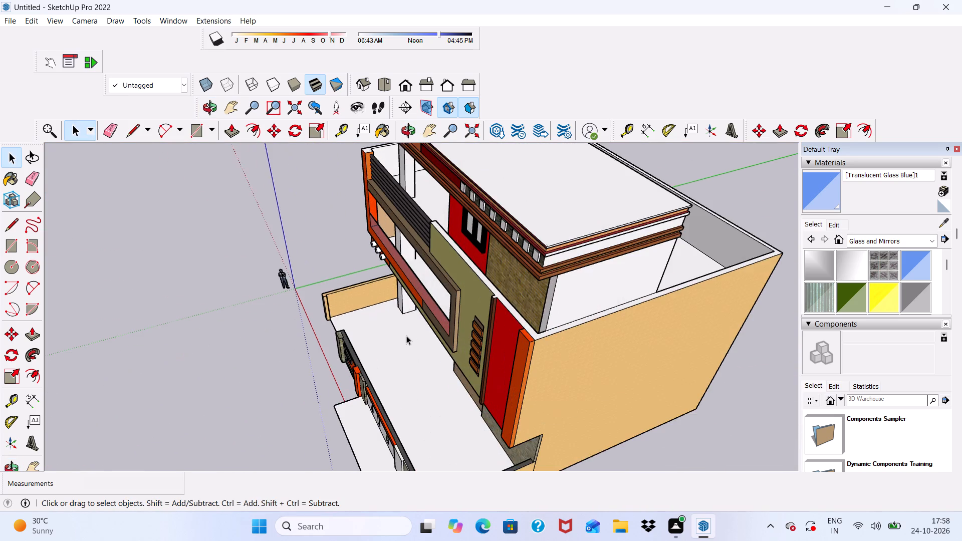
{"action": "middle_click_drag", "start_coordinate": [422, 316], "coordinate": [744, 219]}
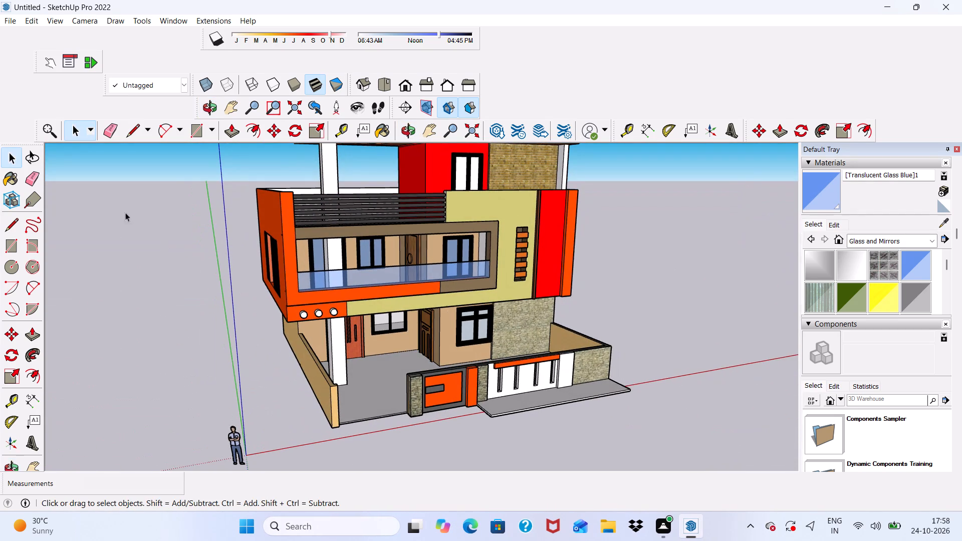
{"action": "left_click", "coordinate": [15, 19]}
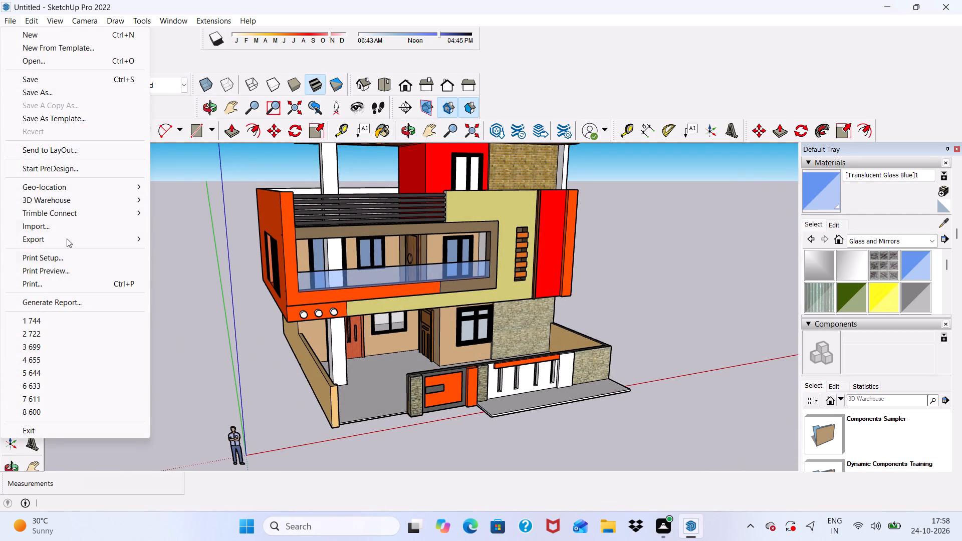
{"action": "left_click", "coordinate": [66, 228]}
{"action": "scroll", "coordinate": [458, 239], "scroll_direction": "down", "scroll_amount": 4}
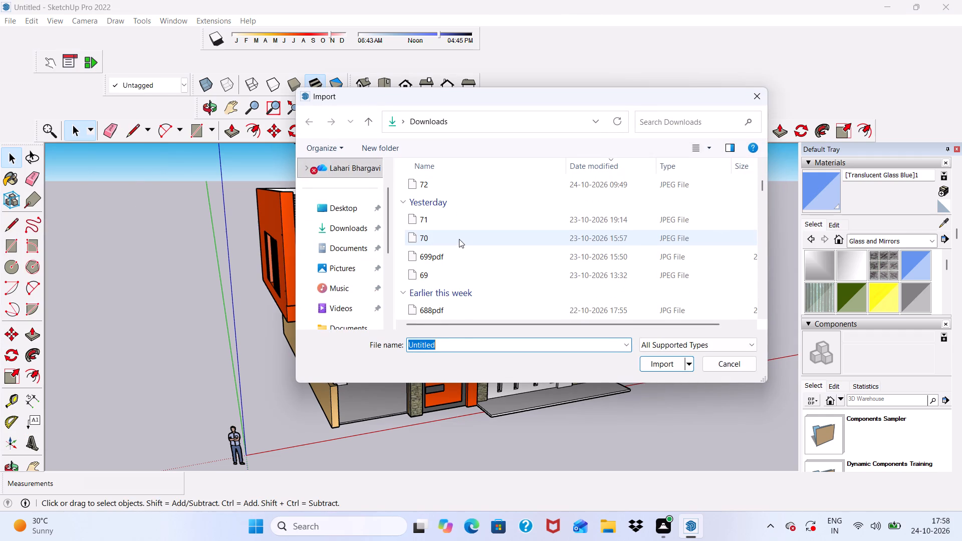
{"action": "scroll", "coordinate": [454, 238], "scroll_direction": "down", "scroll_amount": 4}
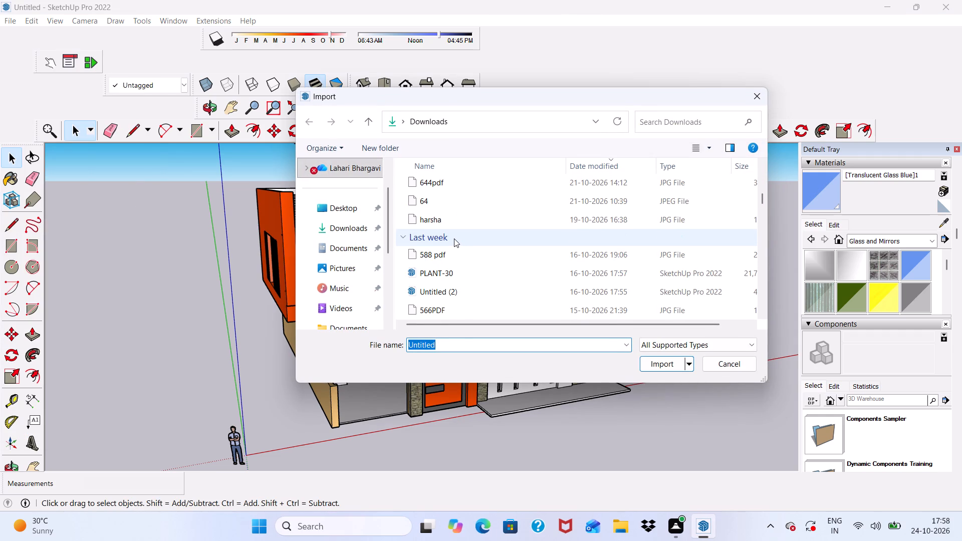
{"action": "scroll", "coordinate": [453, 237], "scroll_direction": "down", "scroll_amount": 8}
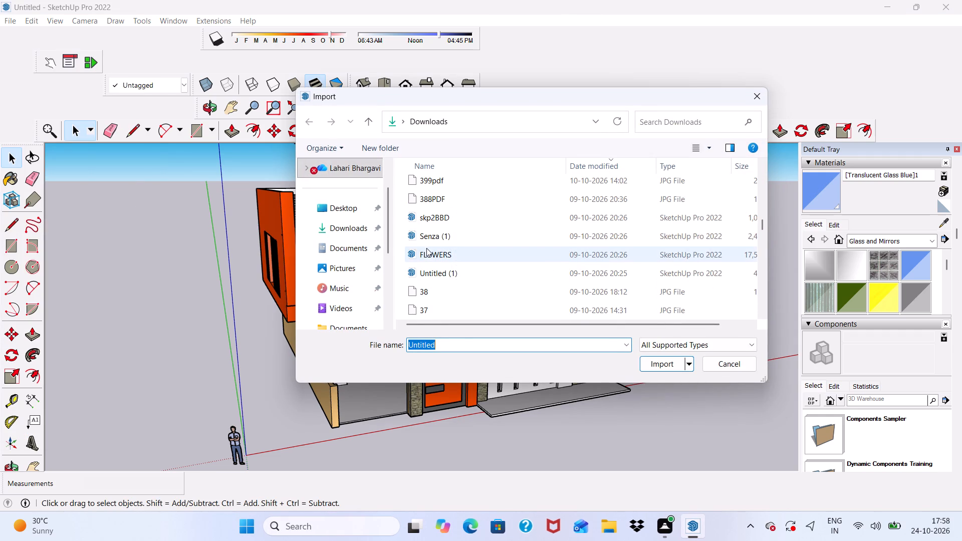
{"action": "scroll", "coordinate": [426, 247], "scroll_direction": "down", "scroll_amount": 6}
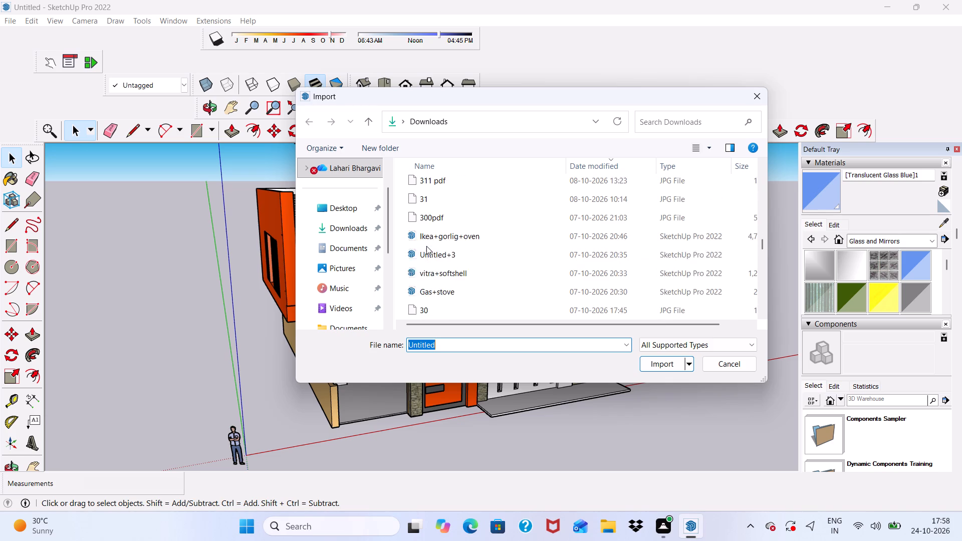
{"action": "scroll", "coordinate": [426, 246], "scroll_direction": "down", "scroll_amount": 1}
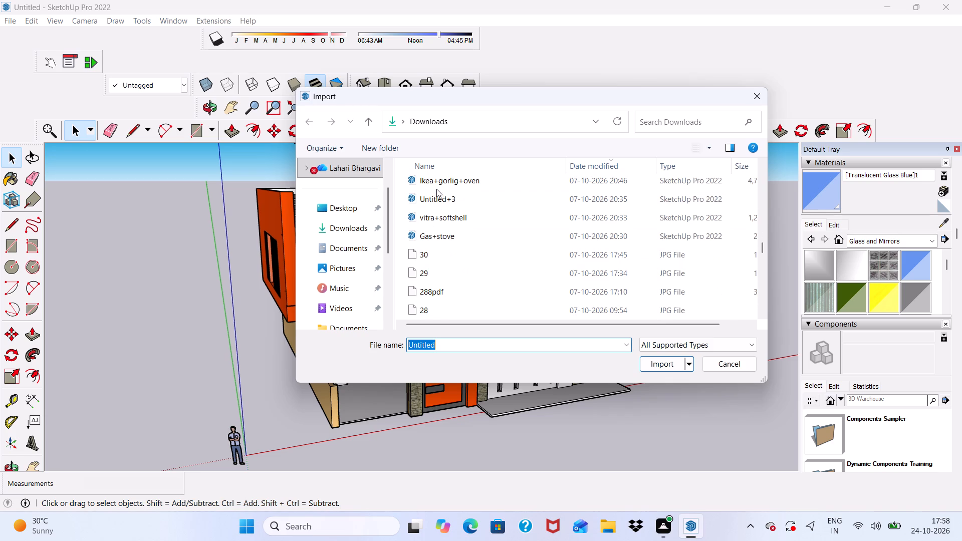
{"action": "scroll", "coordinate": [436, 189], "scroll_direction": "down", "scroll_amount": 4}
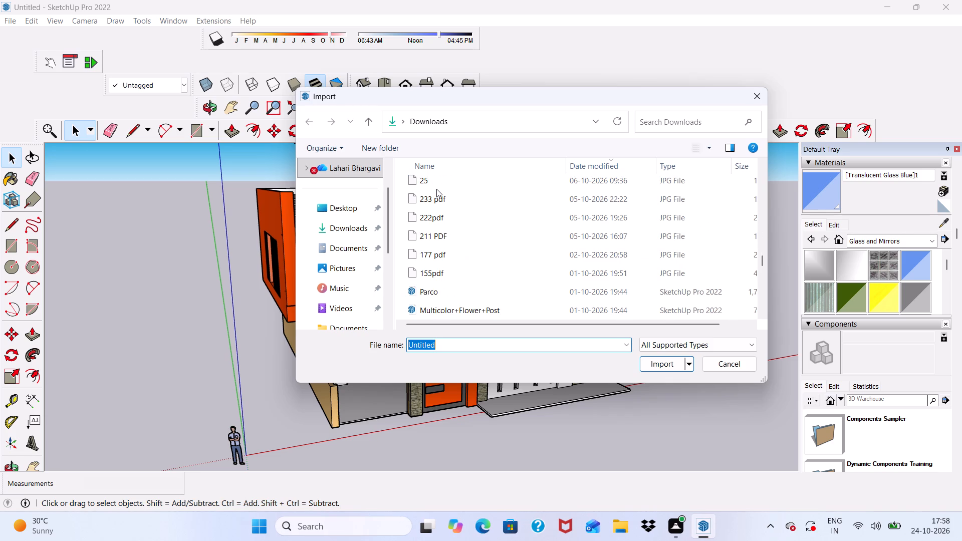
{"action": "scroll", "coordinate": [436, 189], "scroll_direction": "down", "scroll_amount": 1}
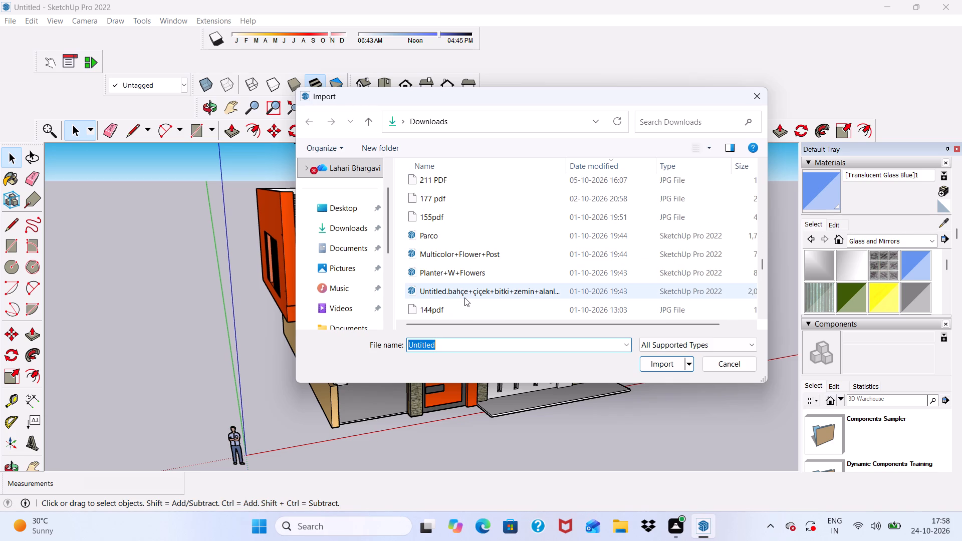
{"action": "left_click", "coordinate": [465, 296]}
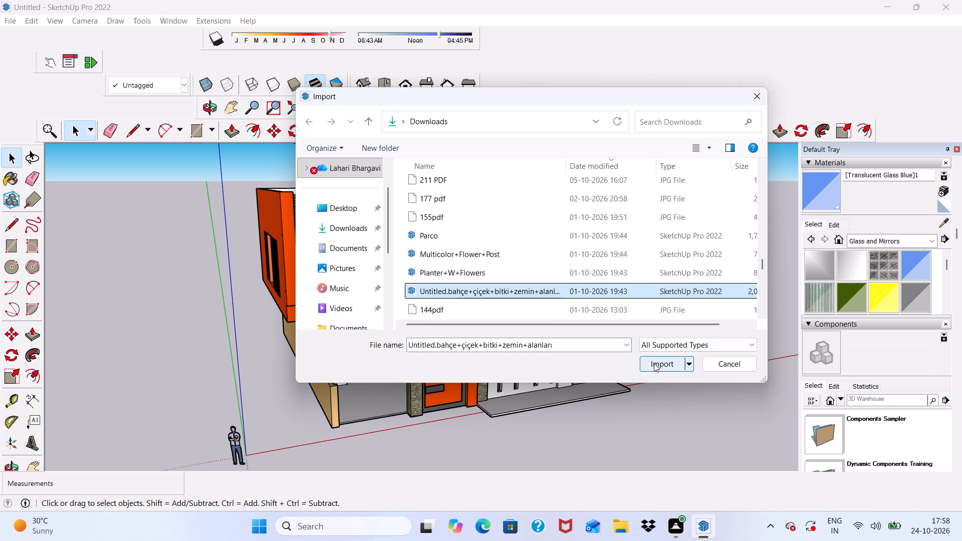
{"action": "left_click", "coordinate": [654, 363]}
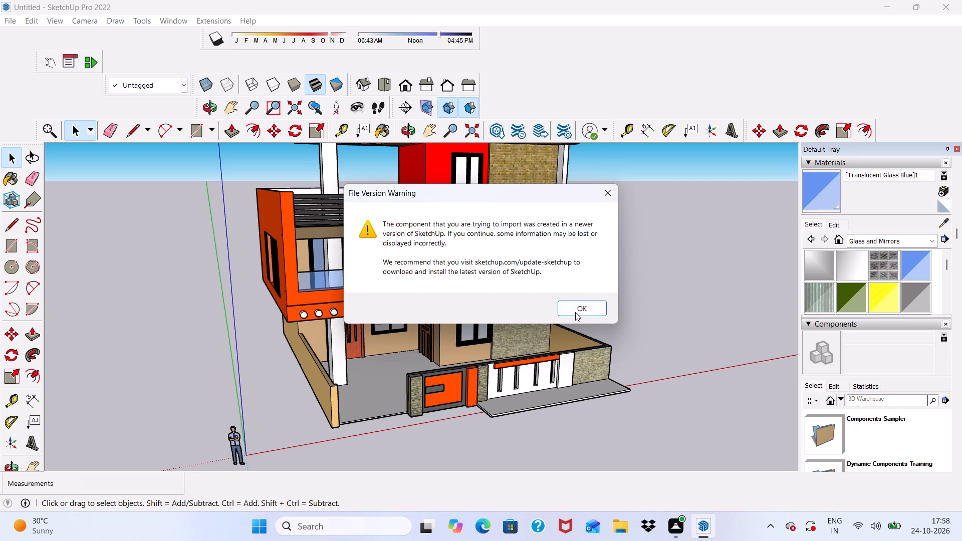
{"action": "left_click", "coordinate": [578, 309]}
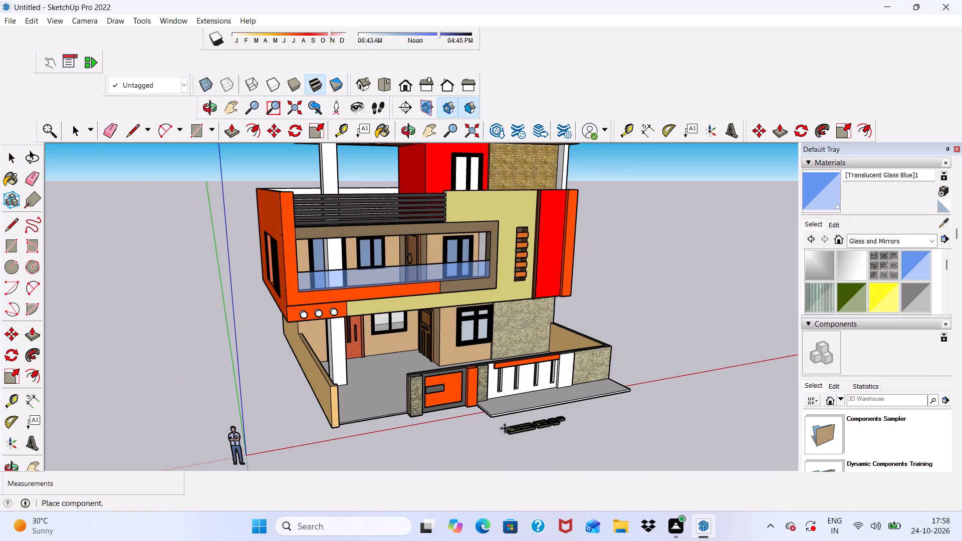
Place the imported planter beds on the raised slab in front of the white boundary wall, beside the gate's stone pillar.
{"action": "scroll", "coordinate": [505, 428], "scroll_direction": "up", "scroll_amount": 15}
{"action": "scroll", "coordinate": [463, 392], "scroll_direction": "up", "scroll_amount": 11}
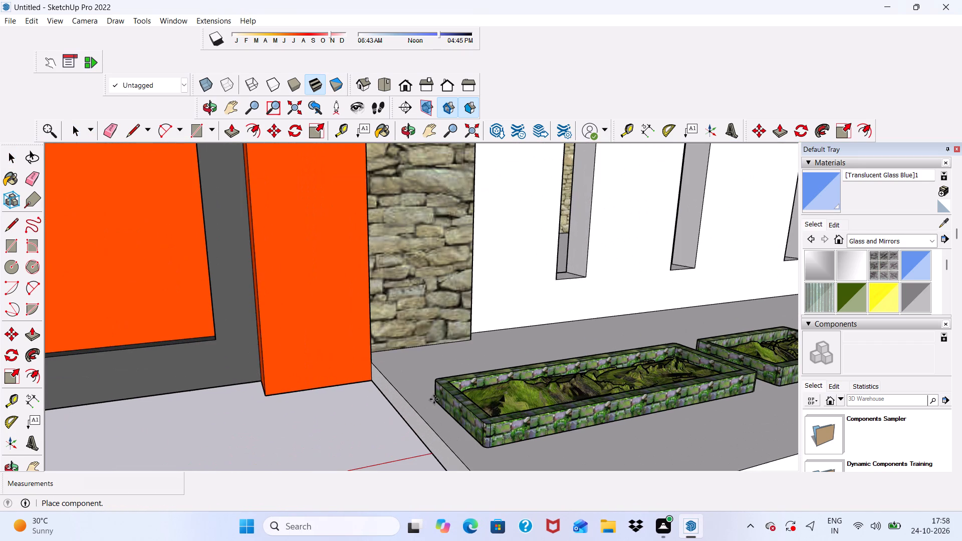
{"action": "left_click", "coordinate": [433, 399]}
Scale up the planter bed component uniformly from a corner at its gate end.
{"action": "scroll", "coordinate": [303, 320], "scroll_direction": "down", "scroll_amount": 12}
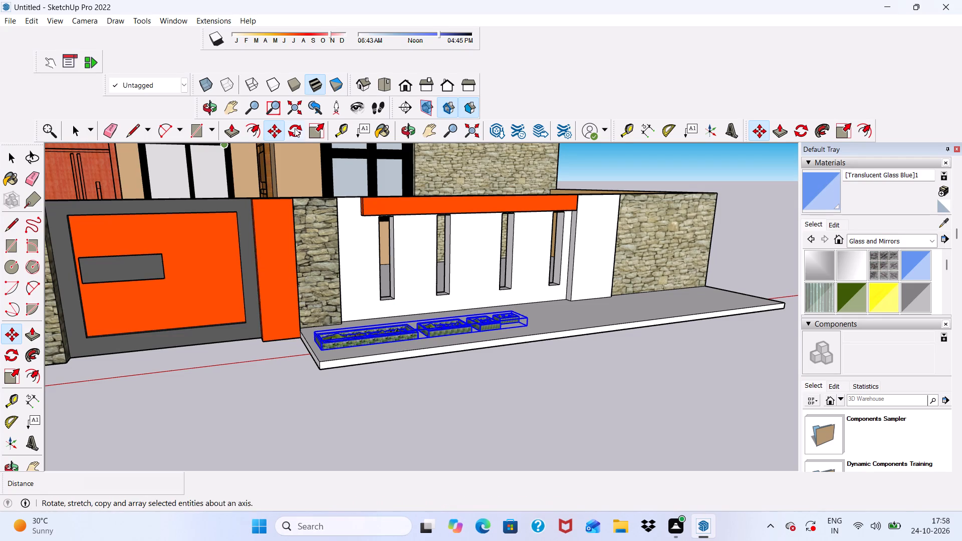
{"action": "left_click", "coordinate": [307, 128]}
{"action": "scroll", "coordinate": [491, 305], "scroll_direction": "up", "scroll_amount": 5}
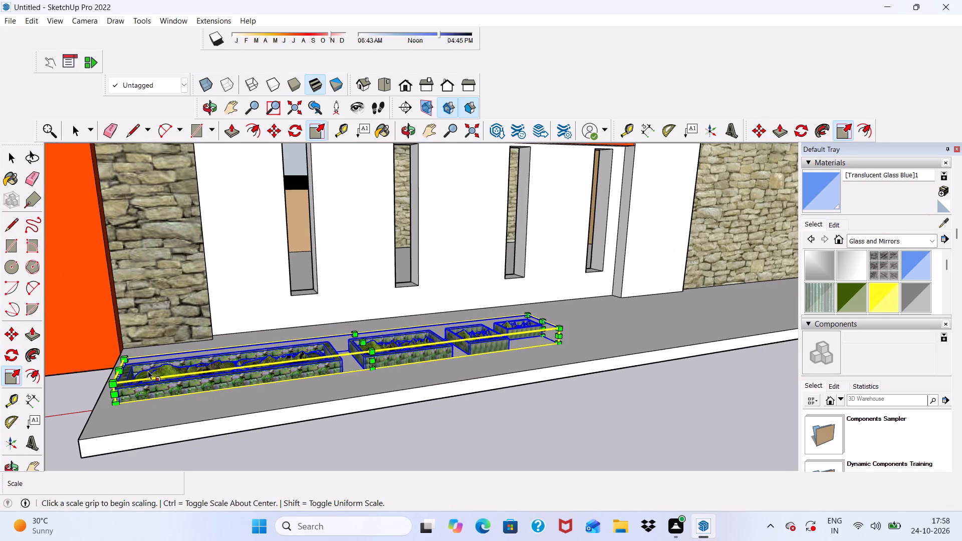
{"action": "scroll", "coordinate": [149, 373], "scroll_direction": "down", "scroll_amount": 1}
{"action": "middle_click_drag", "start_coordinate": [150, 373], "coordinate": [344, 336]}
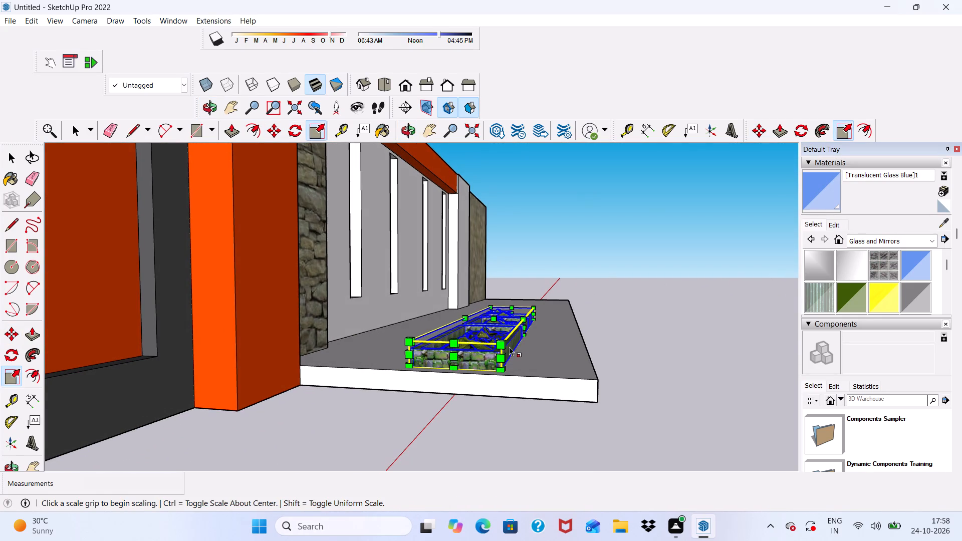
{"action": "left_click", "coordinate": [501, 348]}
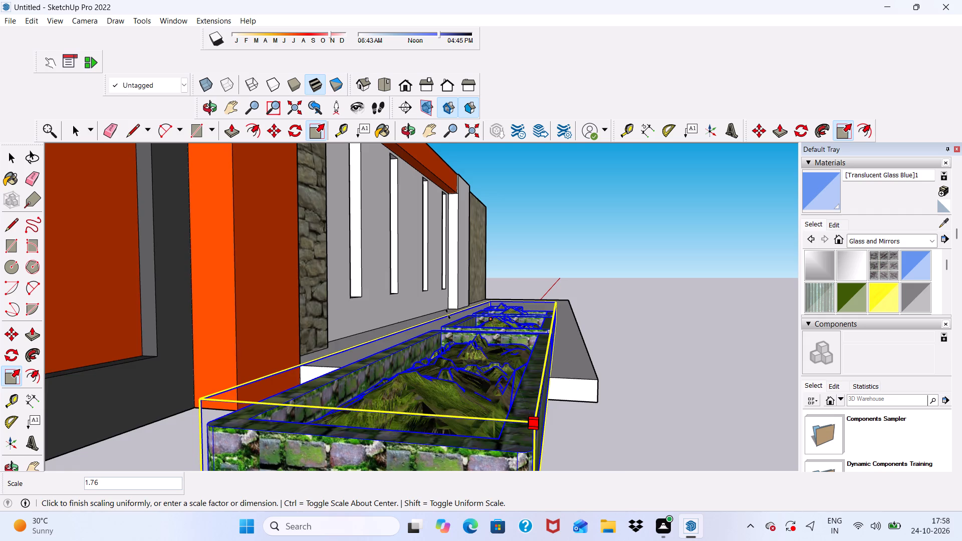
{"action": "scroll", "coordinate": [448, 314], "scroll_direction": "down", "scroll_amount": 5}
{"action": "left_click", "coordinate": [496, 365]}
{"action": "scroll", "coordinate": [382, 380], "scroll_direction": "down", "scroll_amount": 4}
{"action": "middle_click_drag", "start_coordinate": [353, 400], "coordinate": [152, 390]}
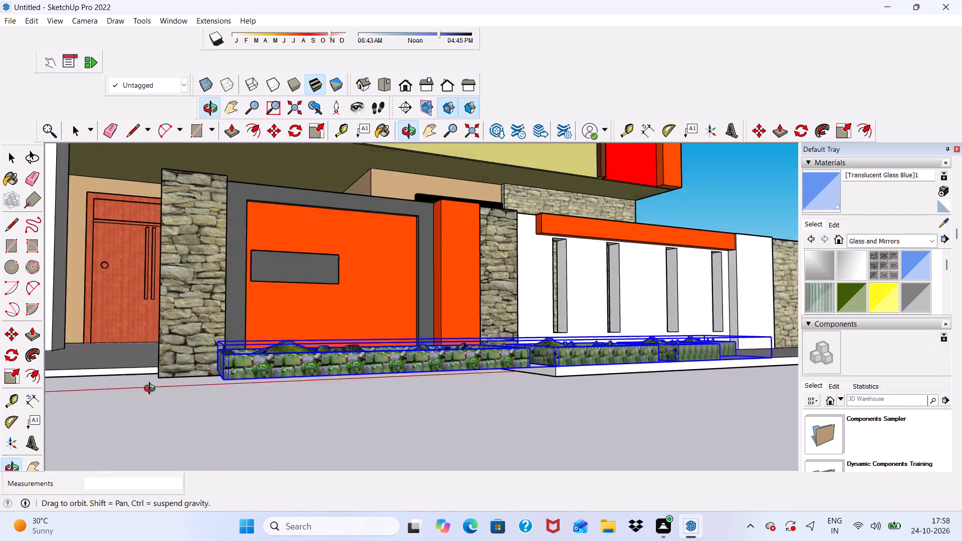
{"action": "middle_click_drag", "start_coordinate": [152, 390], "coordinate": [109, 414]}
{"action": "scroll", "coordinate": [108, 392], "scroll_direction": "down", "scroll_amount": 3}
{"action": "key", "text": "space"}
{"action": "left_click", "coordinate": [133, 400]}
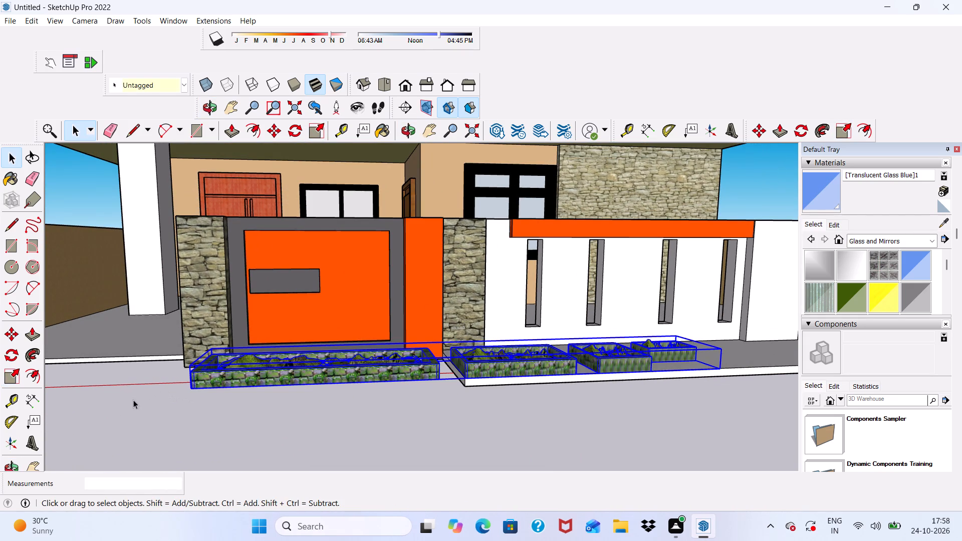
Move the planter beds about 10' 11 7/8" so their front corner meets the slab's front corner beside the gate.
{"action": "scroll", "coordinate": [2, 327], "scroll_direction": "down", "scroll_amount": 7}
{"action": "scroll", "coordinate": [40, 107], "scroll_direction": "up", "scroll_amount": 2}
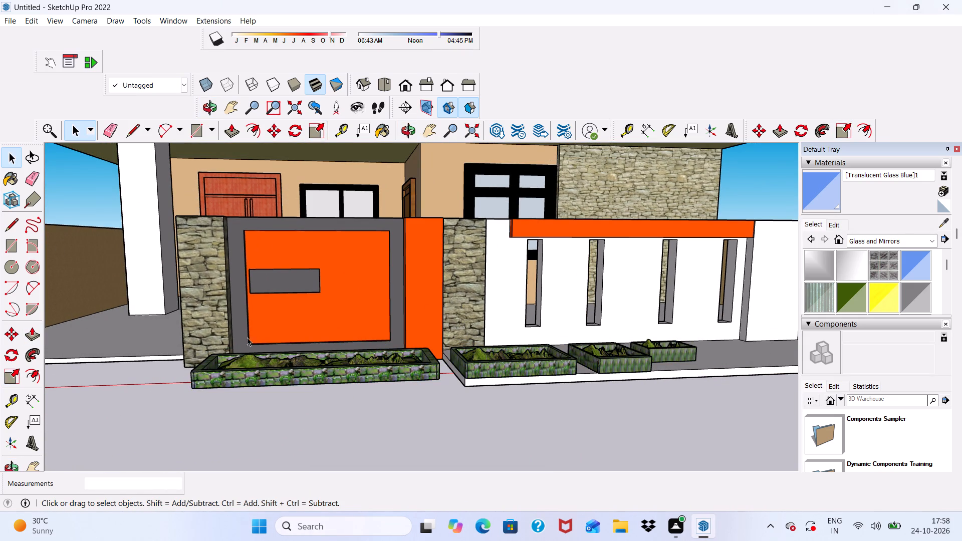
{"action": "left_click", "coordinate": [197, 379]}
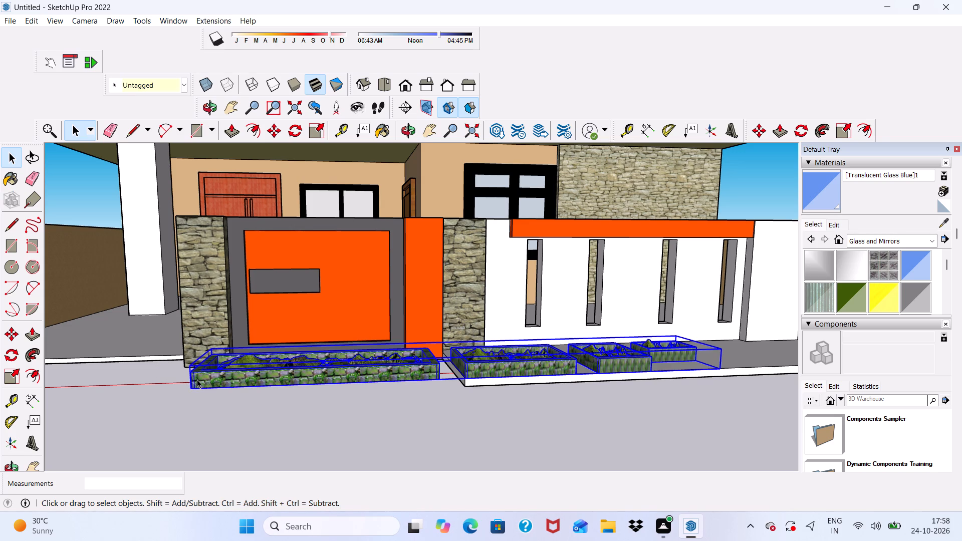
{"action": "left_click", "coordinate": [275, 130]}
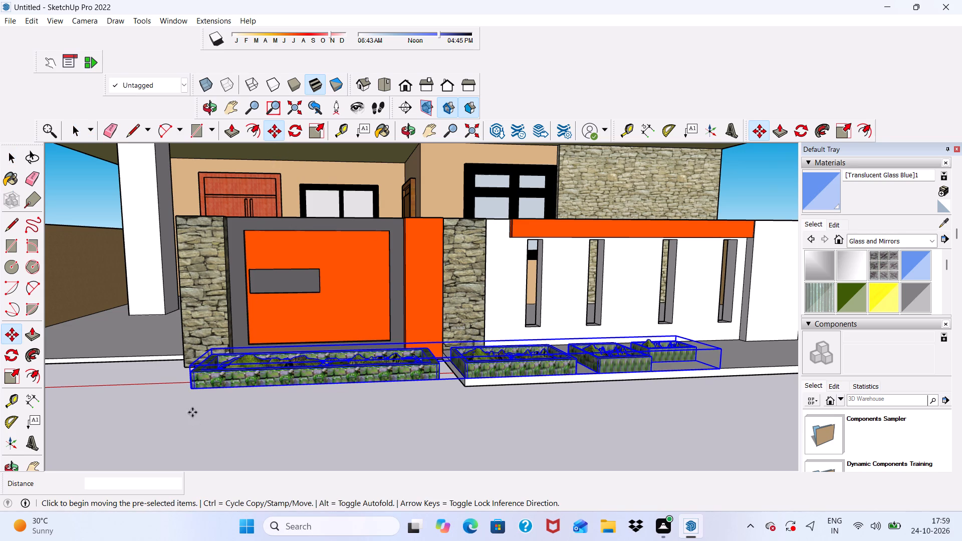
{"action": "left_click", "coordinate": [190, 389]}
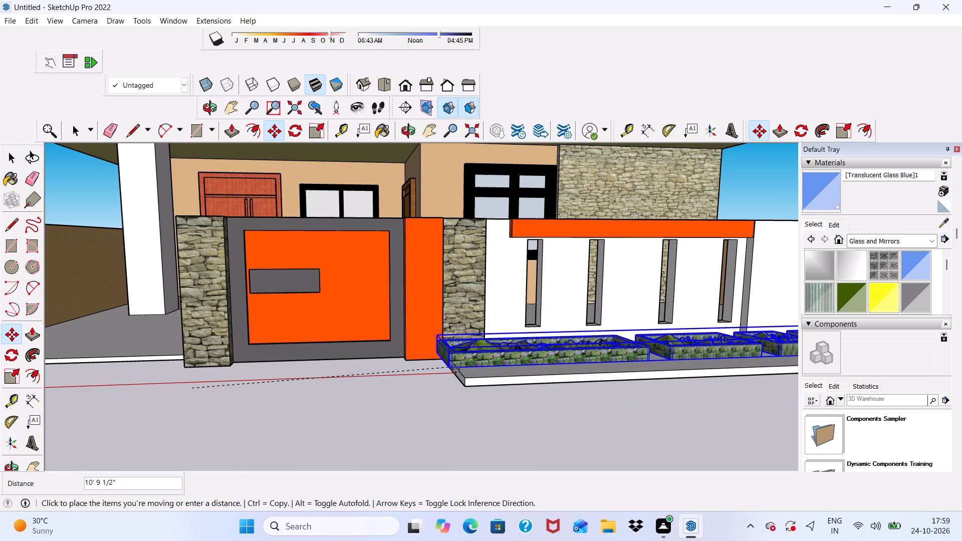
{"action": "left_click", "coordinate": [466, 377]}
{"action": "scroll", "coordinate": [372, 516], "scroll_direction": "down", "scroll_amount": 1}
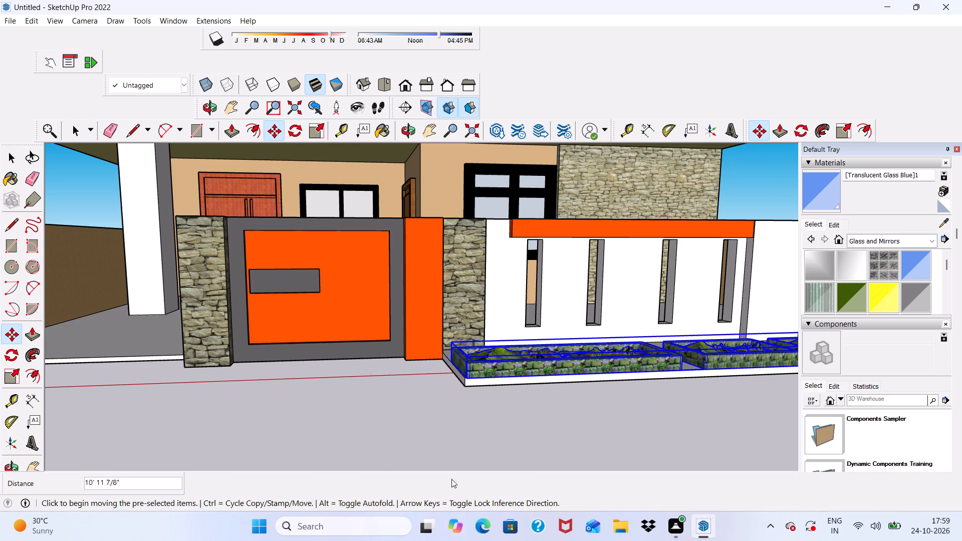
{"action": "key", "text": "space"}
Scale the planter beds' depth so they fill the slab from its front edge back to the boundary wall.
{"action": "middle_click_drag", "start_coordinate": [376, 413], "coordinate": [453, 523]}
{"action": "scroll", "coordinate": [453, 416], "scroll_direction": "up", "scroll_amount": 1}
{"action": "scroll", "coordinate": [388, 370], "scroll_direction": "down", "scroll_amount": 5}
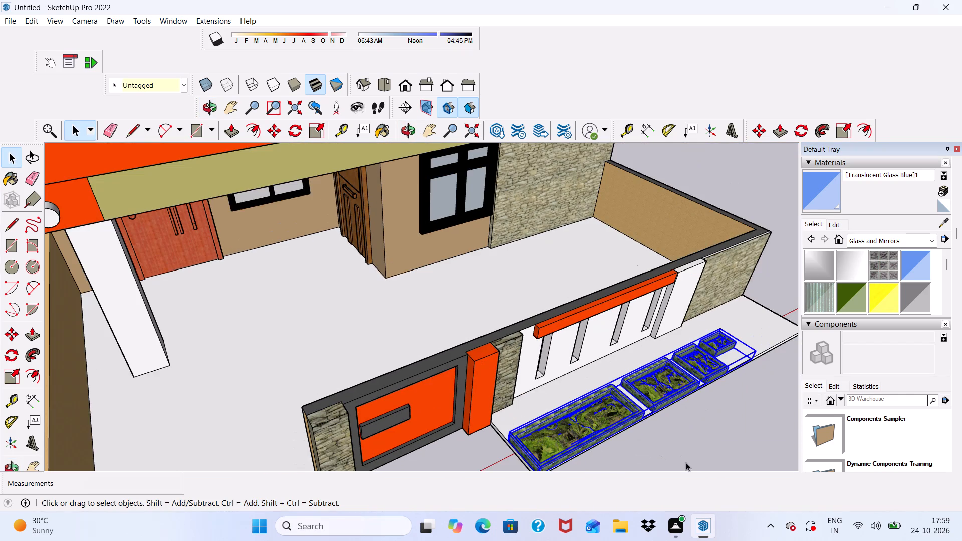
{"action": "left_click", "coordinate": [669, 457]}
{"action": "scroll", "coordinate": [619, 450], "scroll_direction": "up", "scroll_amount": 3}
{"action": "scroll", "coordinate": [468, 433], "scroll_direction": "up", "scroll_amount": 4}
{"action": "left_click", "coordinate": [469, 434]}
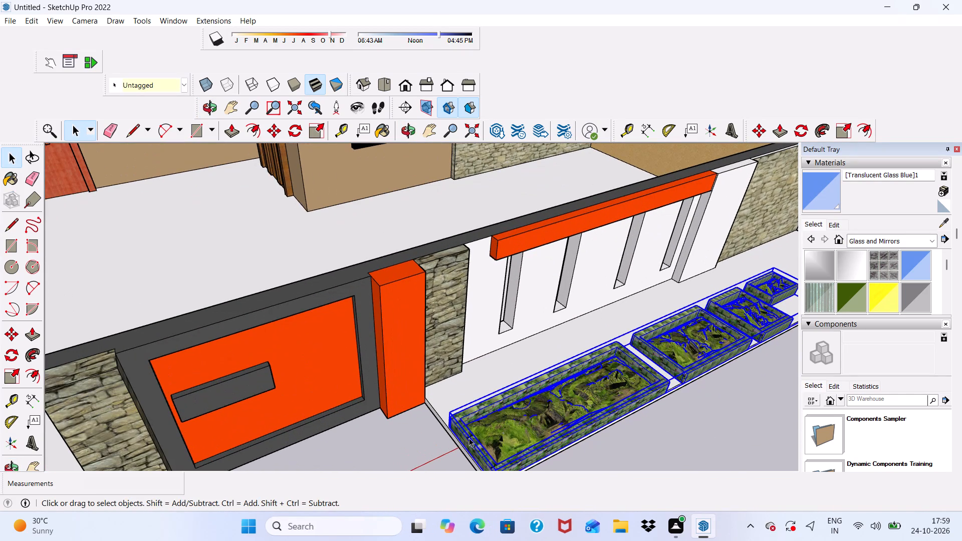
{"action": "left_click", "coordinate": [308, 123]}
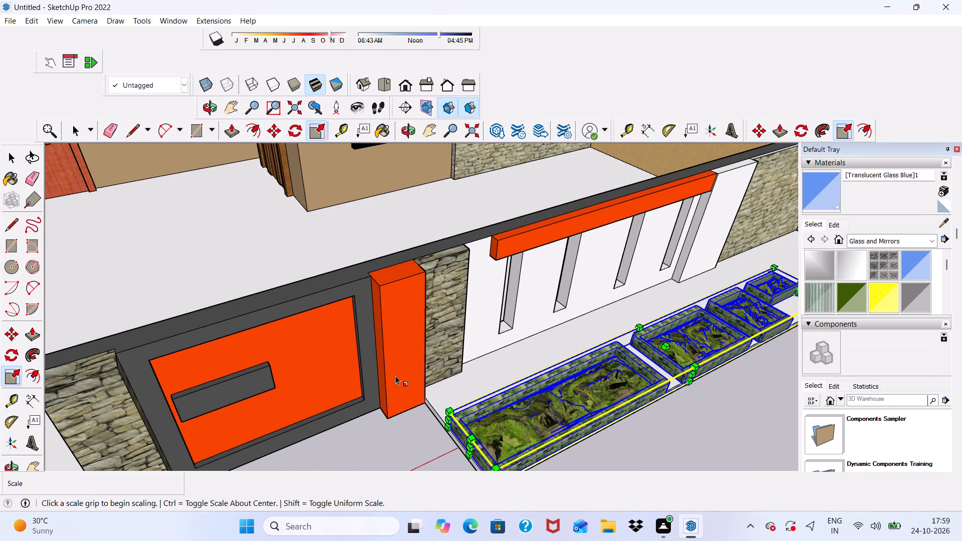
{"action": "left_click_drag", "start_coordinate": [453, 415], "coordinate": [442, 388]}
{"action": "scroll", "coordinate": [455, 426], "scroll_direction": "up", "scroll_amount": 4}
{"action": "left_click_drag", "start_coordinate": [446, 419], "coordinate": [439, 392]}
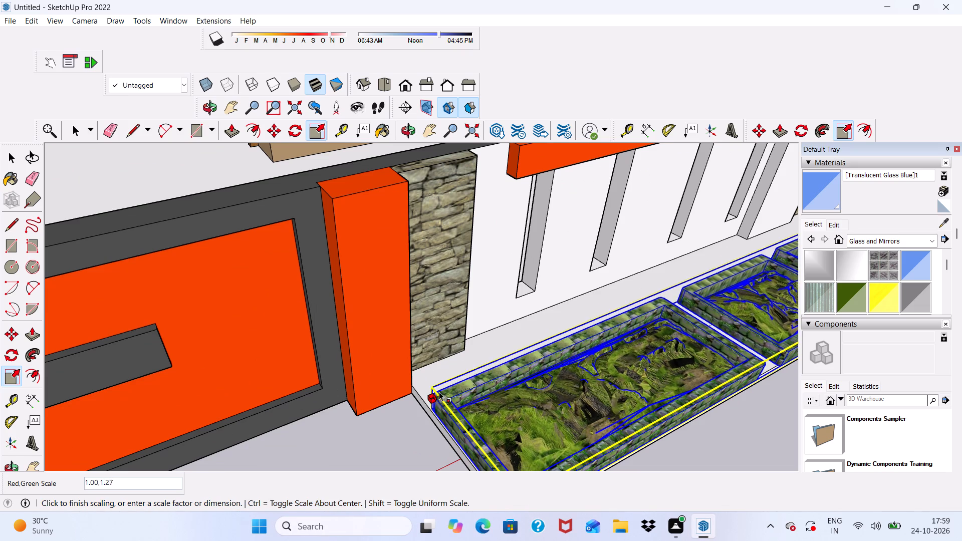
{"action": "left_click_drag", "start_coordinate": [439, 392], "coordinate": [425, 364]}
{"action": "scroll", "coordinate": [360, 363], "scroll_direction": "down", "scroll_amount": 9}
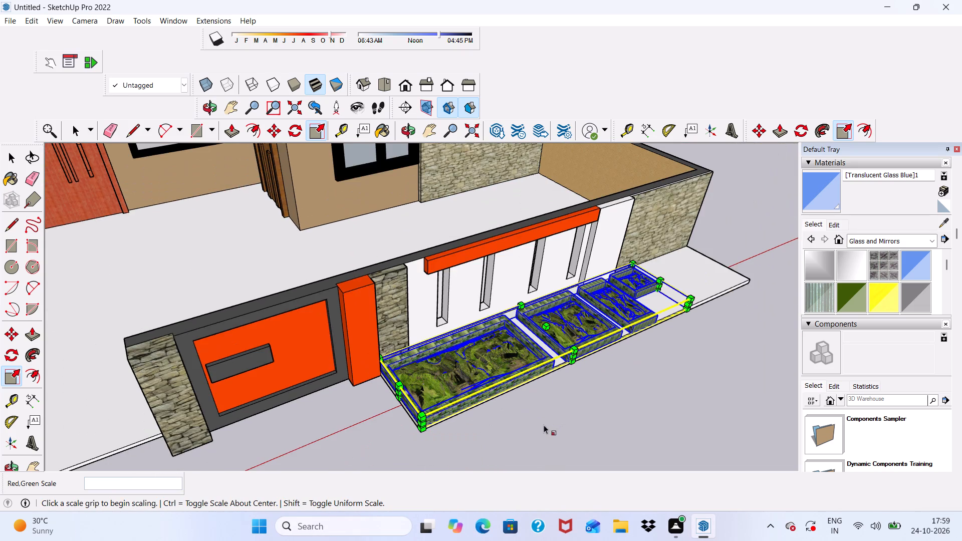
{"action": "left_click", "coordinate": [544, 425]}
Stretch the planter beds lengthwise along the red axis to the slab's far end past the stone wall.
{"action": "scroll", "coordinate": [399, 390], "scroll_direction": "down", "scroll_amount": 3}
{"action": "middle_click_drag", "start_coordinate": [439, 443], "coordinate": [227, 432]}
{"action": "scroll", "coordinate": [220, 414], "scroll_direction": "up", "scroll_amount": 1}
{"action": "scroll", "coordinate": [247, 405], "scroll_direction": "down", "scroll_amount": 3}
{"action": "scroll", "coordinate": [535, 425], "scroll_direction": "up", "scroll_amount": 3}
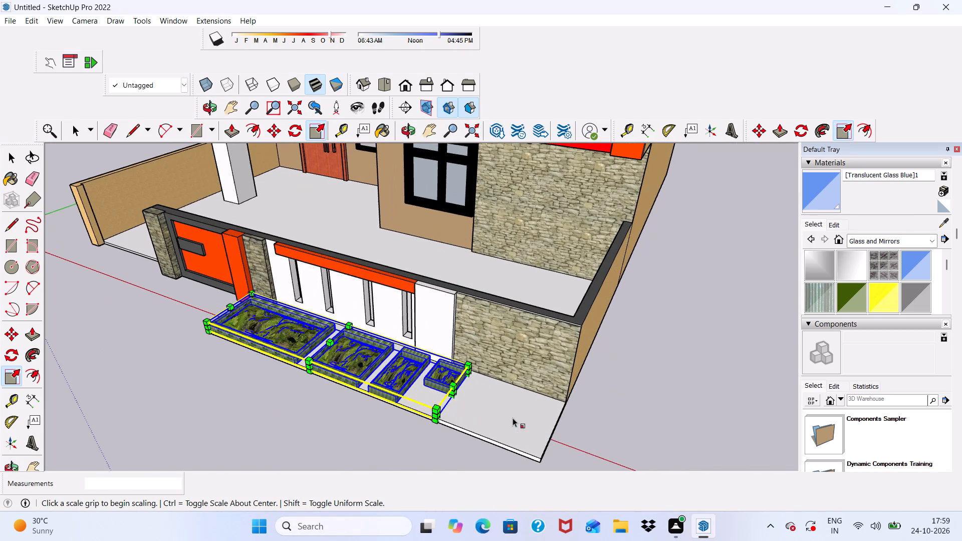
{"action": "scroll", "coordinate": [457, 395], "scroll_direction": "up", "scroll_amount": 2}
{"action": "left_click_drag", "start_coordinate": [455, 392], "coordinate": [463, 395]}
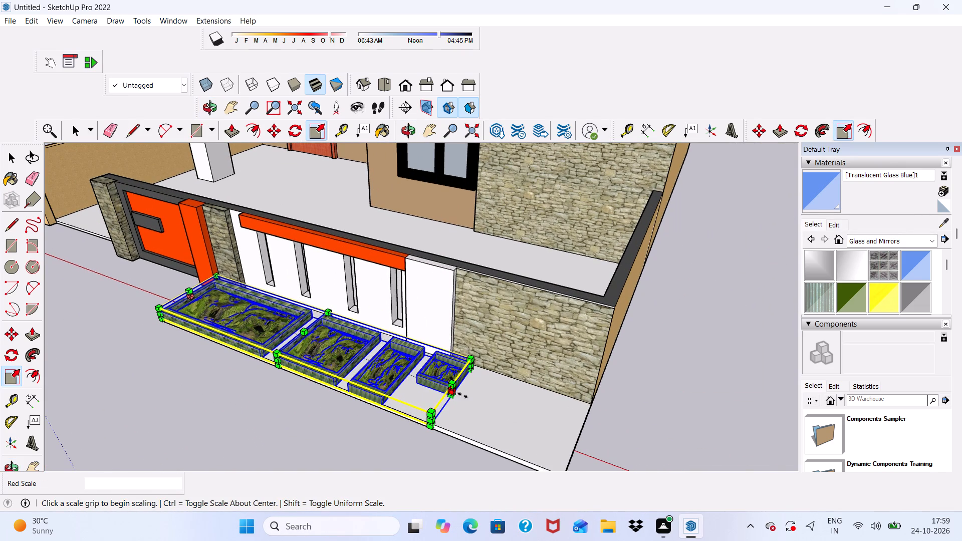
{"action": "left_click_drag", "start_coordinate": [463, 395], "coordinate": [579, 431]}
{"action": "key", "text": "space"}
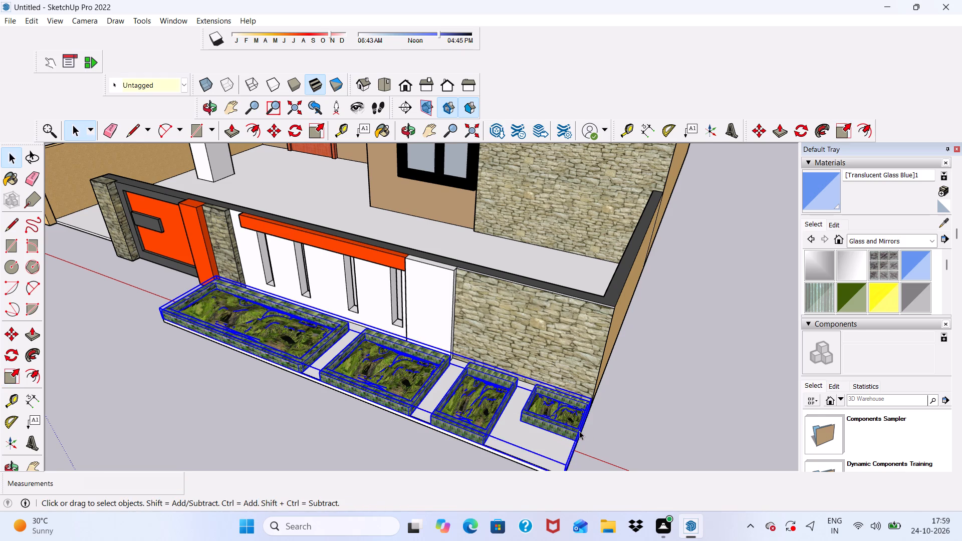
{"action": "left_click", "coordinate": [612, 437]}
Examine the fitted planter beds along the front boundary wall from several angles.
{"action": "scroll", "coordinate": [553, 412], "scroll_direction": "down", "scroll_amount": 4}
{"action": "middle_click_drag", "start_coordinate": [509, 426], "coordinate": [605, 443]}
{"action": "scroll", "coordinate": [567, 448], "scroll_direction": "up", "scroll_amount": 3}
{"action": "scroll", "coordinate": [423, 426], "scroll_direction": "down", "scroll_amount": 1}
{"action": "middle_click_drag", "start_coordinate": [424, 430], "coordinate": [524, 321]}
{"action": "scroll", "coordinate": [520, 326], "scroll_direction": "up", "scroll_amount": 4}
{"action": "scroll", "coordinate": [300, 334], "scroll_direction": "up", "scroll_amount": 4}
{"action": "scroll", "coordinate": [306, 331], "scroll_direction": "down", "scroll_amount": 5}
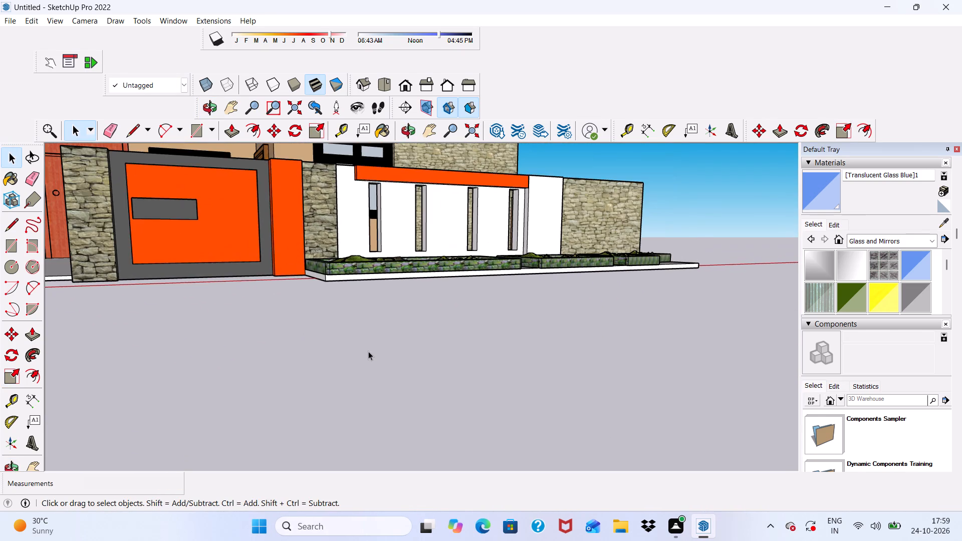
Paint the planter slab's front edge and top with Stone Flagstone Ashlar from the Brick, Cladding and Siding materials.
{"action": "scroll", "coordinate": [368, 350], "scroll_direction": "down", "scroll_amount": 5}
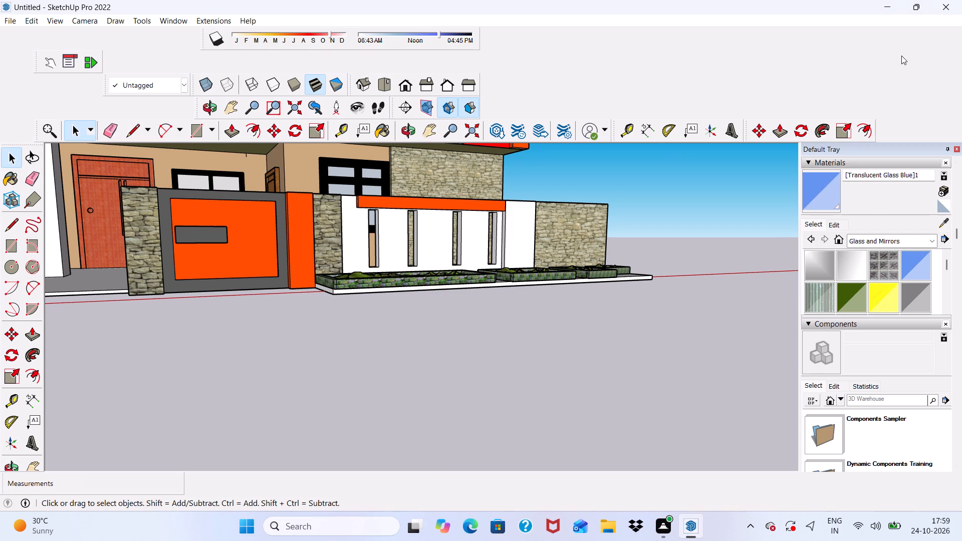
{"action": "left_click", "coordinate": [930, 240]}
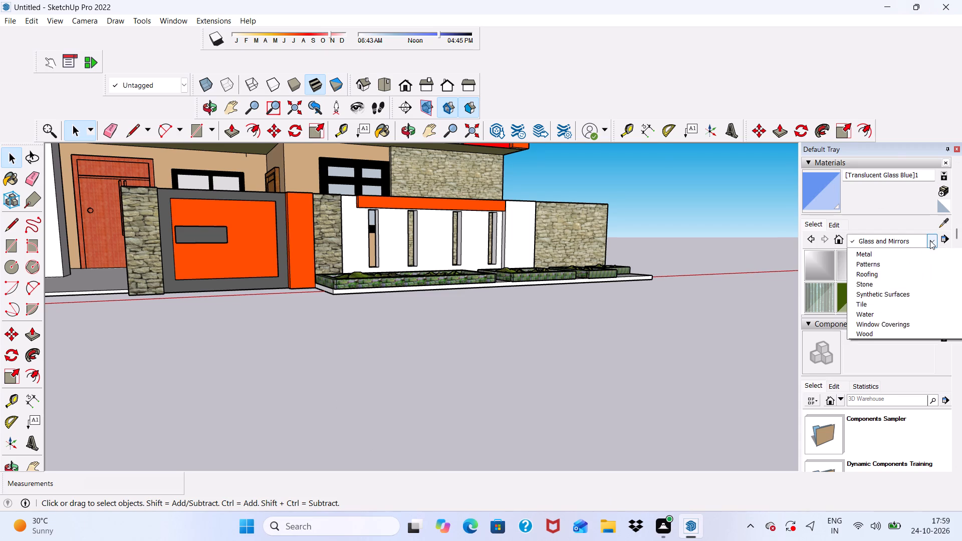
{"action": "left_click", "coordinate": [924, 263]}
{"action": "left_click", "coordinate": [924, 271]}
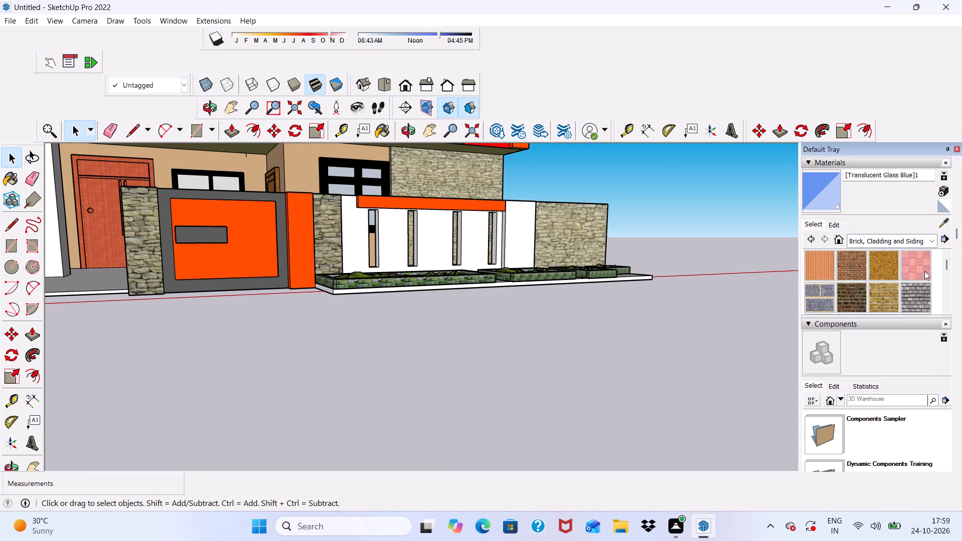
{"action": "scroll", "coordinate": [875, 265], "scroll_direction": "down", "scroll_amount": 2}
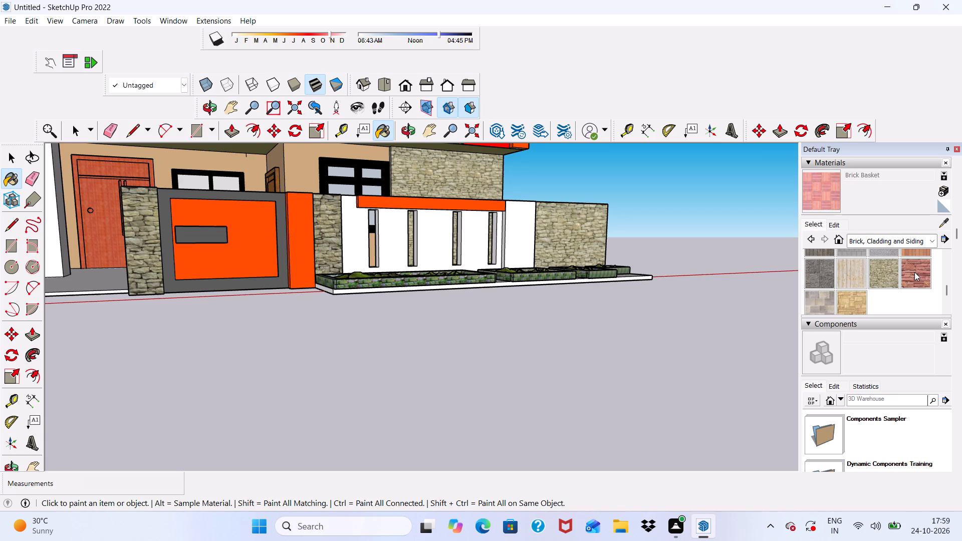
{"action": "left_click", "coordinate": [914, 272]}
{"action": "scroll", "coordinate": [596, 253], "scroll_direction": "up", "scroll_amount": 10}
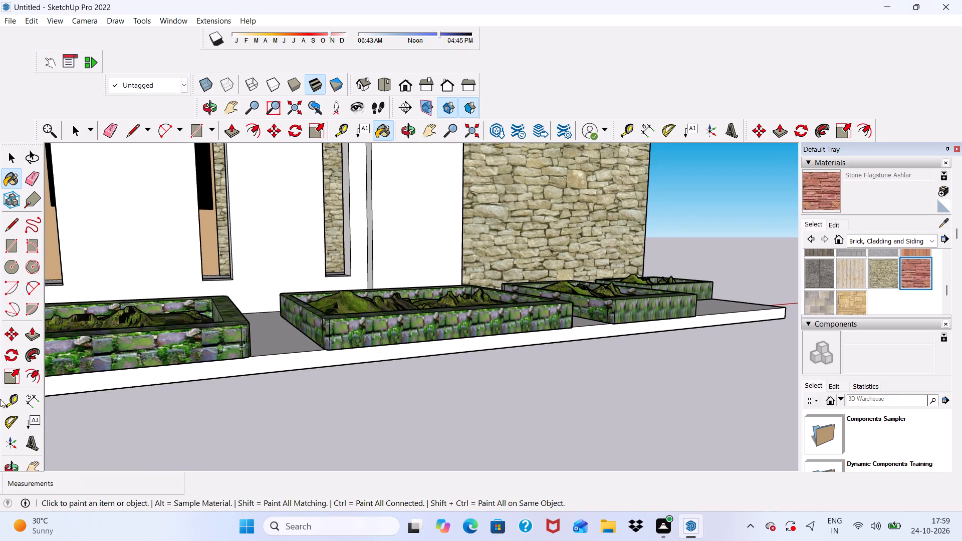
{"action": "left_click", "coordinate": [290, 361]}
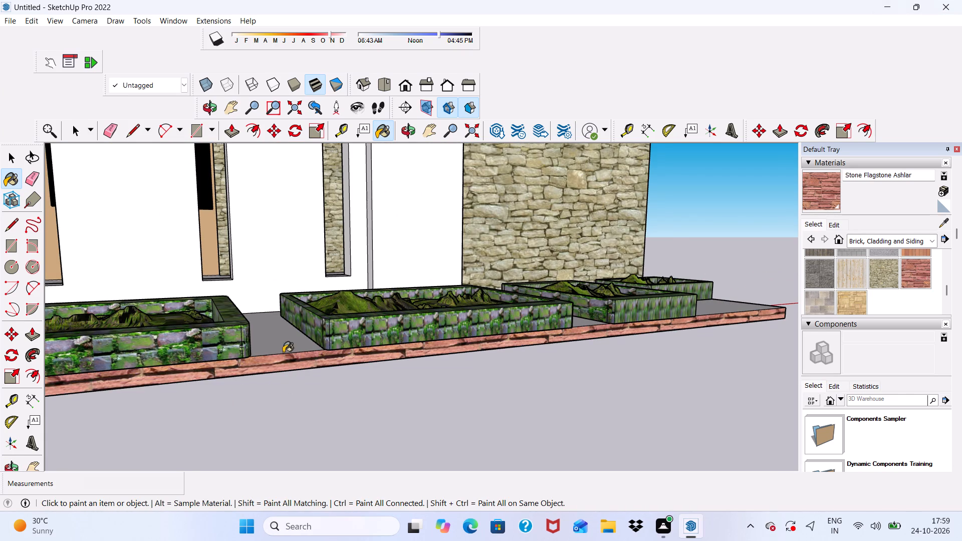
{"action": "left_click", "coordinate": [278, 336]}
Paint the slab's end face beside the gate with the same Stone Flagstone Ashlar material.
{"action": "scroll", "coordinate": [279, 337], "scroll_direction": "down", "scroll_amount": 7}
{"action": "middle_click_drag", "start_coordinate": [330, 351], "coordinate": [539, 357]}
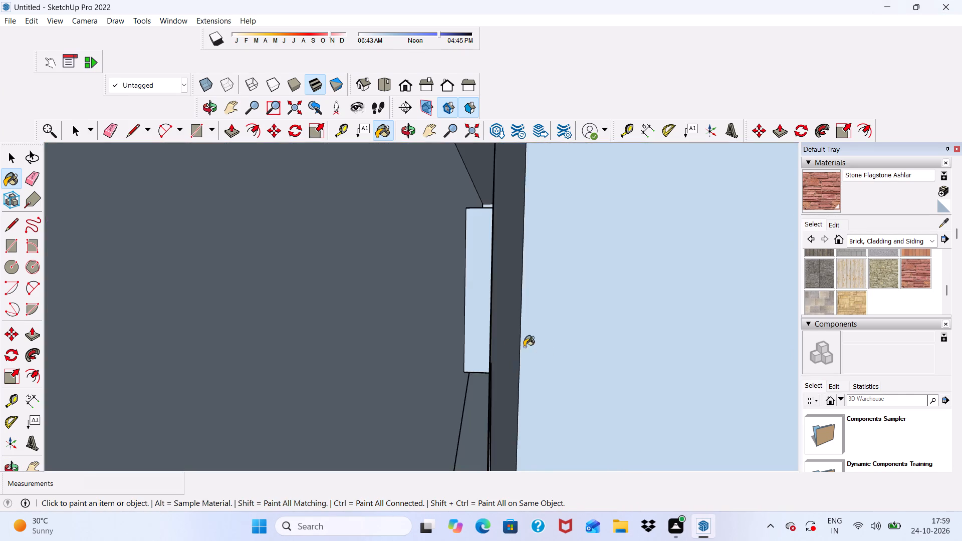
{"action": "scroll", "coordinate": [501, 346], "scroll_direction": "down", "scroll_amount": 20}
{"action": "scroll", "coordinate": [501, 346], "scroll_direction": "down", "scroll_amount": 7}
{"action": "scroll", "coordinate": [571, 429], "scroll_direction": "up", "scroll_amount": 3}
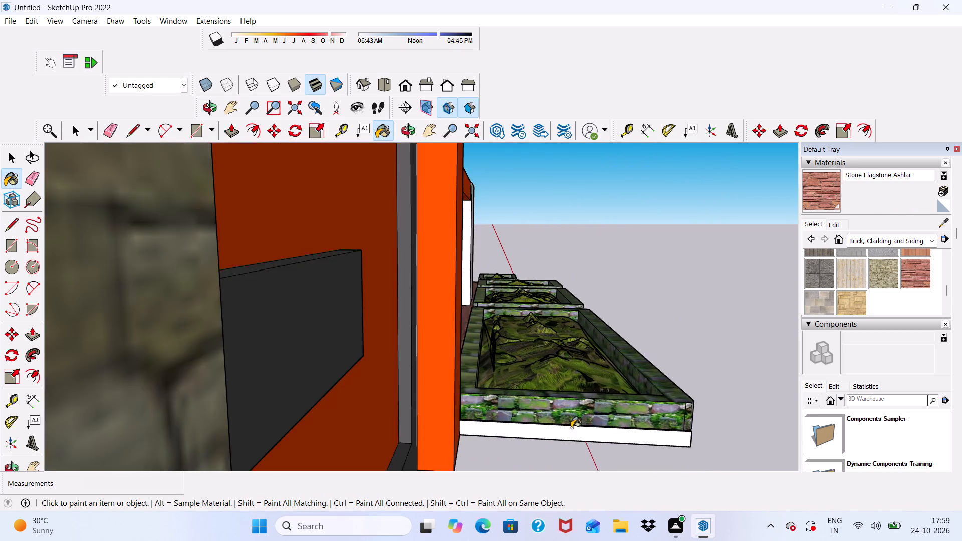
{"action": "scroll", "coordinate": [571, 428], "scroll_direction": "up", "scroll_amount": 6}
{"action": "left_click", "coordinate": [534, 430]}
Examine the painted slab along the planter beds, from the gate to its far end by the side wall.
{"action": "scroll", "coordinate": [444, 421], "scroll_direction": "down", "scroll_amount": 4}
{"action": "middle_click_drag", "start_coordinate": [370, 424], "coordinate": [128, 427]}
{"action": "scroll", "coordinate": [143, 390], "scroll_direction": "down", "scroll_amount": 3}
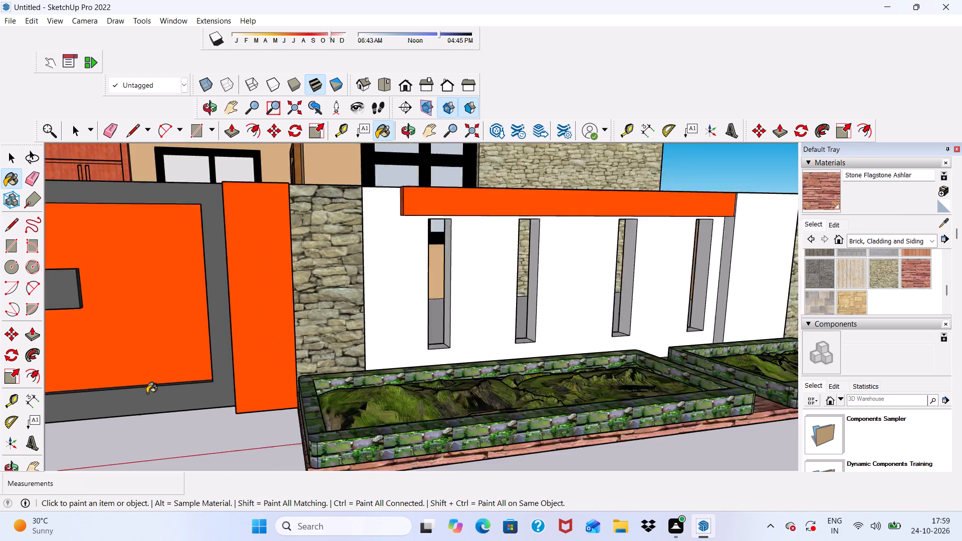
{"action": "scroll", "coordinate": [147, 393], "scroll_direction": "down", "scroll_amount": 8}
{"action": "middle_click_drag", "start_coordinate": [497, 470], "coordinate": [284, 479]}
{"action": "scroll", "coordinate": [287, 451], "scroll_direction": "up", "scroll_amount": 1}
{"action": "scroll", "coordinate": [350, 462], "scroll_direction": "up", "scroll_amount": 1}
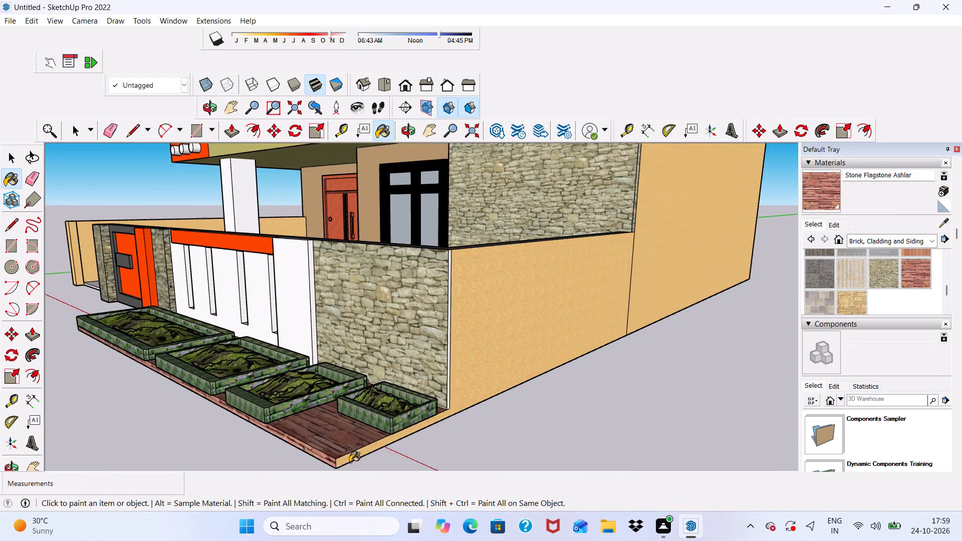
{"action": "scroll", "coordinate": [350, 462], "scroll_direction": "up", "scroll_amount": 1}
{"action": "scroll", "coordinate": [349, 452], "scroll_direction": "down", "scroll_amount": 6}
{"action": "middle_click_drag", "start_coordinate": [365, 430], "coordinate": [558, 437]}
{"action": "key", "text": "space"}
Examine the whole house with its planter beds and front boundary wall from the front, side and above.
{"action": "scroll", "coordinate": [565, 433], "scroll_direction": "up", "scroll_amount": 1}
{"action": "scroll", "coordinate": [517, 422], "scroll_direction": "down", "scroll_amount": 4}
{"action": "scroll", "coordinate": [408, 274], "scroll_direction": "down", "scroll_amount": 5}
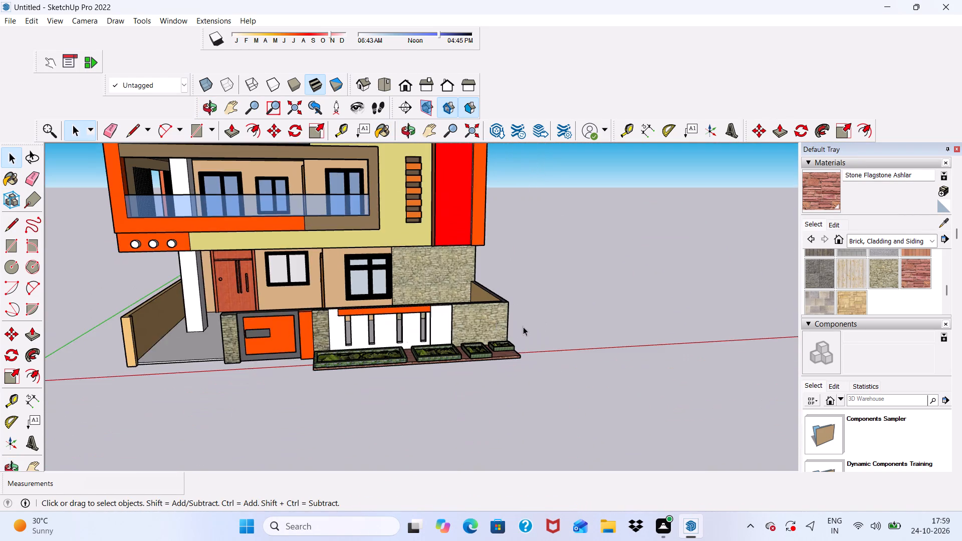
{"action": "middle_click_drag", "start_coordinate": [513, 362], "coordinate": [550, 341]}
{"action": "scroll", "coordinate": [548, 257], "scroll_direction": "down", "scroll_amount": 1}
{"action": "scroll", "coordinate": [412, 337], "scroll_direction": "down", "scroll_amount": 11}
{"action": "key", "text": "space"}
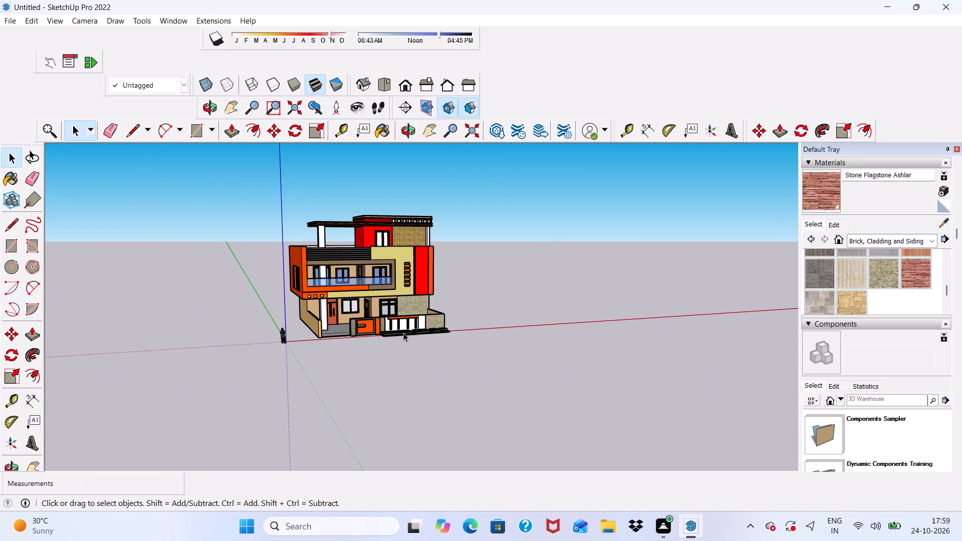
{"action": "scroll", "coordinate": [384, 274], "scroll_direction": "up", "scroll_amount": 12}
{"action": "middle_click_drag", "start_coordinate": [431, 367], "coordinate": [346, 383]}
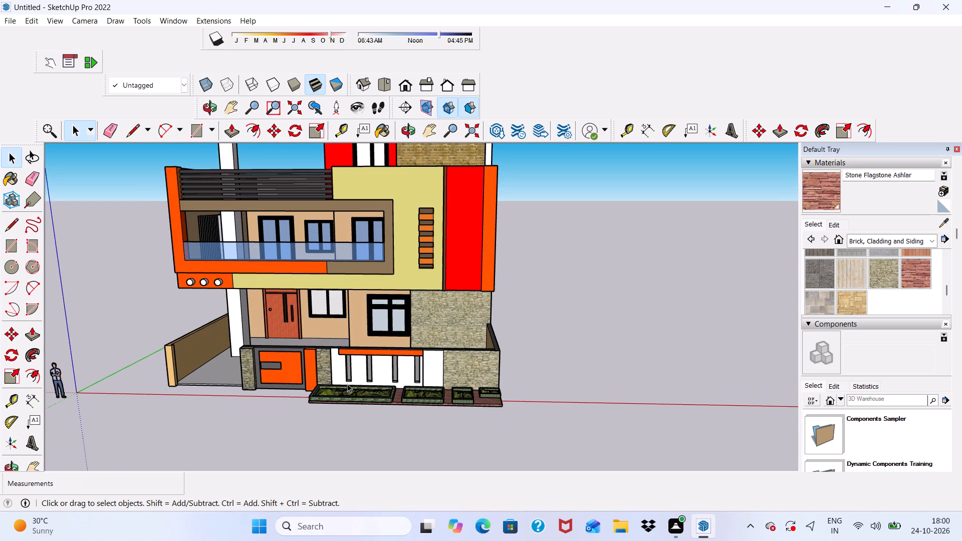
{"action": "scroll", "coordinate": [348, 383], "scroll_direction": "down", "scroll_amount": 8}
{"action": "scroll", "coordinate": [413, 360], "scroll_direction": "up", "scroll_amount": 5}
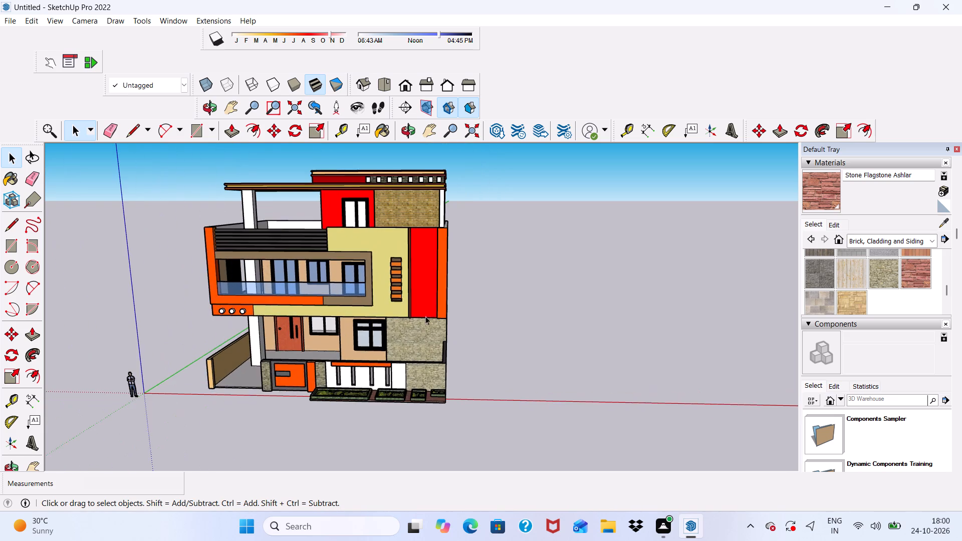
{"action": "scroll", "coordinate": [435, 294], "scroll_direction": "down", "scroll_amount": 1}
{"action": "middle_click_drag", "start_coordinate": [437, 291], "coordinate": [218, 305]}
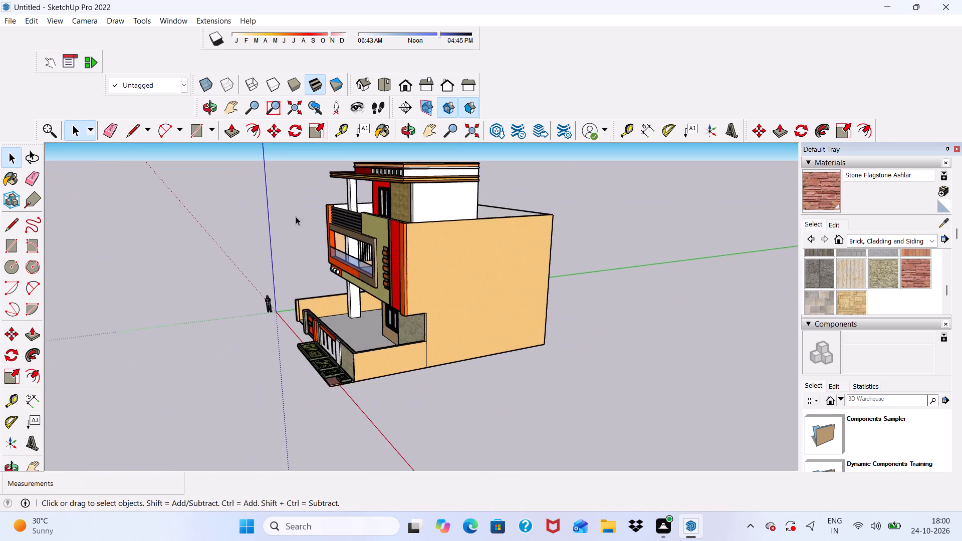
{"action": "scroll", "coordinate": [349, 182], "scroll_direction": "up", "scroll_amount": 5}
{"action": "scroll", "coordinate": [401, 238], "scroll_direction": "down", "scroll_amount": 1}
{"action": "scroll", "coordinate": [404, 242], "scroll_direction": "up", "scroll_amount": 1}
{"action": "middle_click_drag", "start_coordinate": [404, 242], "coordinate": [537, 241]}
{"action": "scroll", "coordinate": [523, 242], "scroll_direction": "down", "scroll_amount": 5}
{"action": "middle_click_drag", "start_coordinate": [505, 293], "coordinate": [585, 249]}
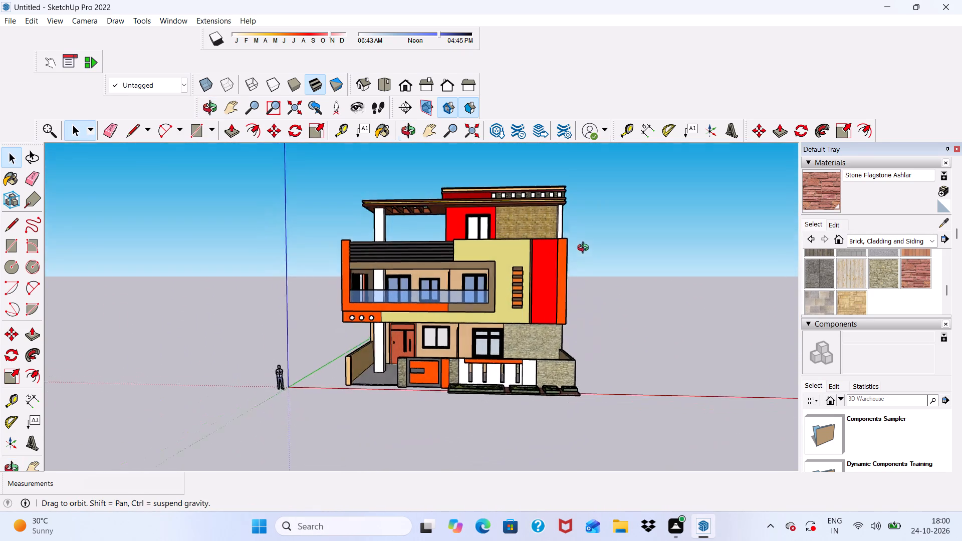
{"action": "middle_click_drag", "start_coordinate": [585, 249], "coordinate": [588, 254]}
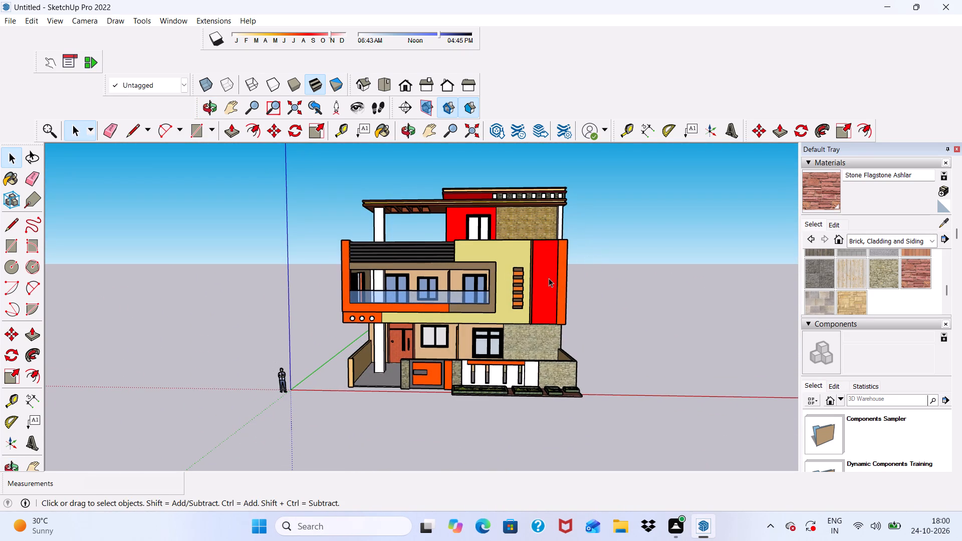
{"action": "scroll", "coordinate": [497, 297], "scroll_direction": "down", "scroll_amount": 6}
{"action": "scroll", "coordinate": [440, 319], "scroll_direction": "up", "scroll_amount": 9}
{"action": "scroll", "coordinate": [443, 381], "scroll_direction": "up", "scroll_amount": 8}
{"action": "scroll", "coordinate": [404, 291], "scroll_direction": "down", "scroll_amount": 8}
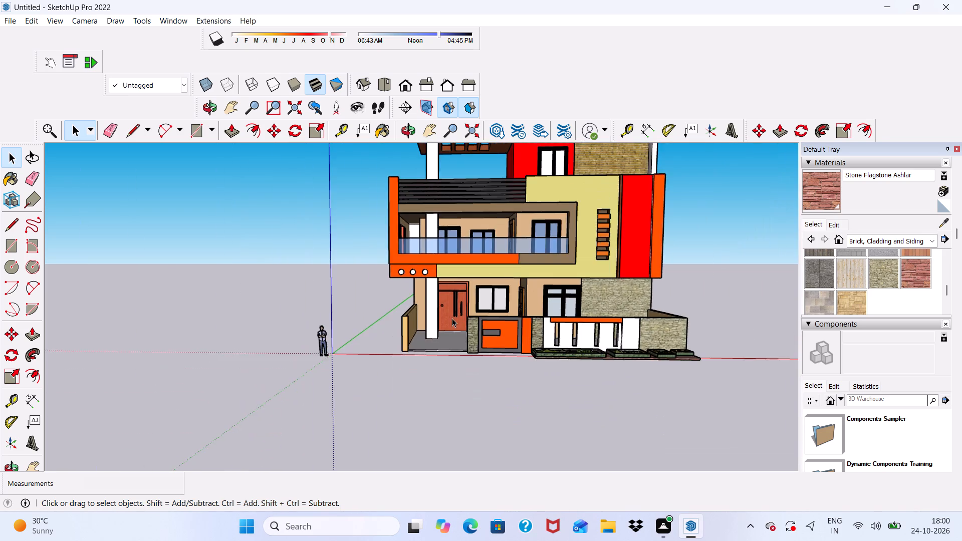
{"action": "scroll", "coordinate": [452, 318], "scroll_direction": "down", "scroll_amount": 3}
{"action": "middle_click_drag", "start_coordinate": [456, 338], "coordinate": [456, 253]}
{"action": "middle_click_drag", "start_coordinate": [467, 266], "coordinate": [496, 374]}
{"action": "scroll", "coordinate": [470, 225], "scroll_direction": "down", "scroll_amount": 4}
{"action": "scroll", "coordinate": [470, 275], "scroll_direction": "up", "scroll_amount": 5}
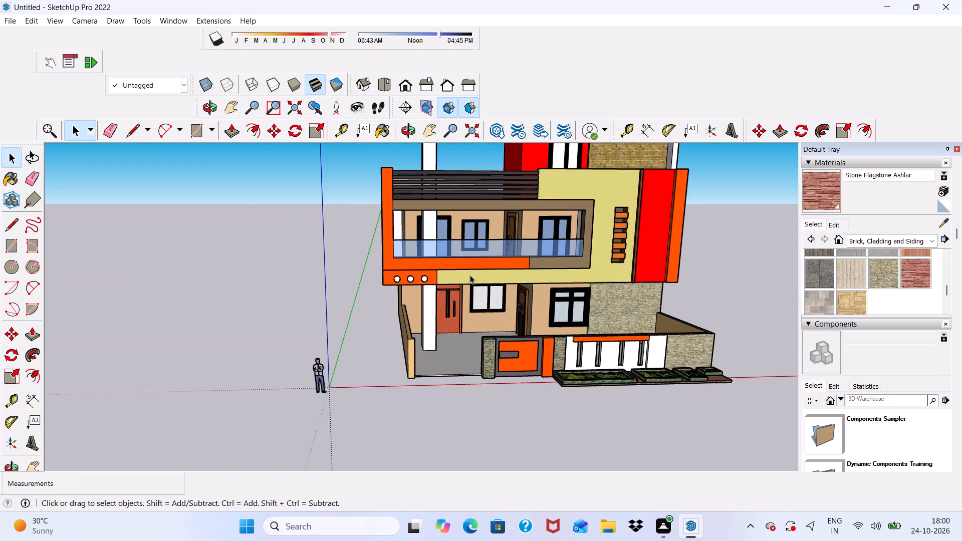
{"action": "scroll", "coordinate": [470, 275], "scroll_direction": "up", "scroll_amount": 4}
{"action": "scroll", "coordinate": [470, 275], "scroll_direction": "down", "scroll_amount": 1}
{"action": "middle_click_drag", "start_coordinate": [470, 276], "coordinate": [453, 309]}
{"action": "scroll", "coordinate": [453, 309], "scroll_direction": "up", "scroll_amount": 2}
{"action": "scroll", "coordinate": [448, 319], "scroll_direction": "down", "scroll_amount": 5}
{"action": "middle_click_drag", "start_coordinate": [435, 298], "coordinate": [433, 227]}
{"action": "scroll", "coordinate": [433, 231], "scroll_direction": "up", "scroll_amount": 5}
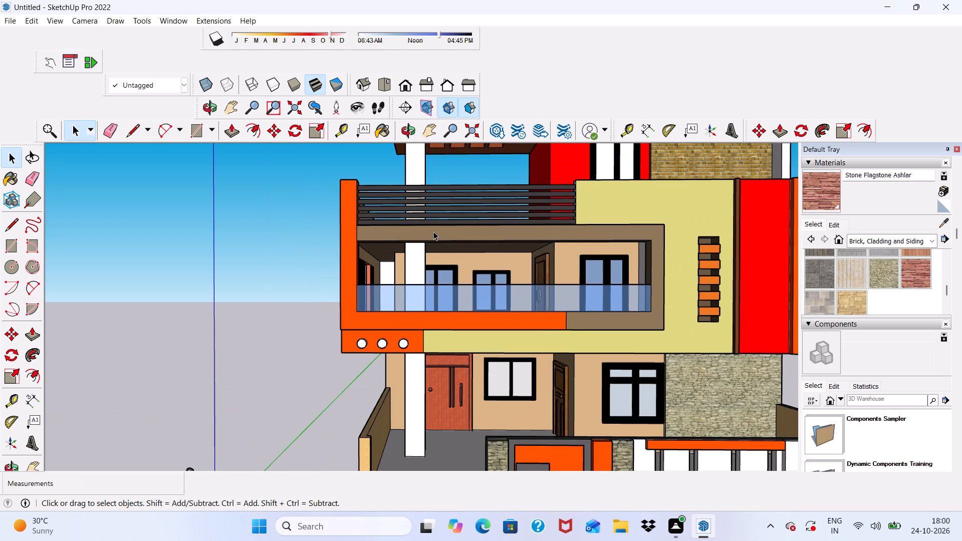
Save the model in the Documents folder as a SketchUp file named 777.
{"action": "key", "text": "ctrl+s"}
{"action": "left_click", "coordinate": [442, 289]}
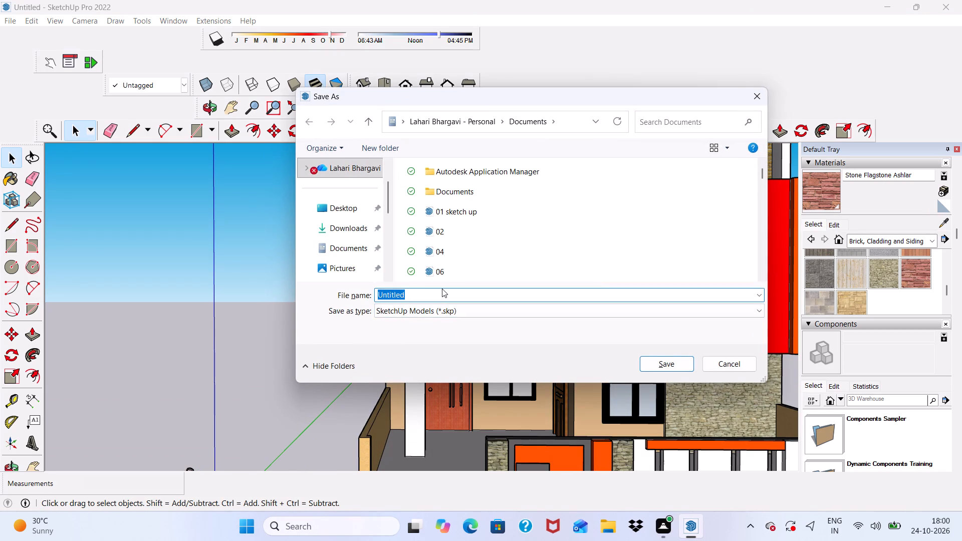
{"action": "key", "text": "BackSpace"}
{"action": "key", "text": "BackSpace"}
{"action": "key", "text": "BackSpace"}
{"action": "key", "text": "BackSpace"}
{"action": "key", "text": "BackSpace"}
{"action": "key", "text": "BackSpace"}
{"action": "key", "text": "BackSpace"}
{"action": "key", "text": "BackSpace"}
{"action": "key", "text": "BackSpace"}
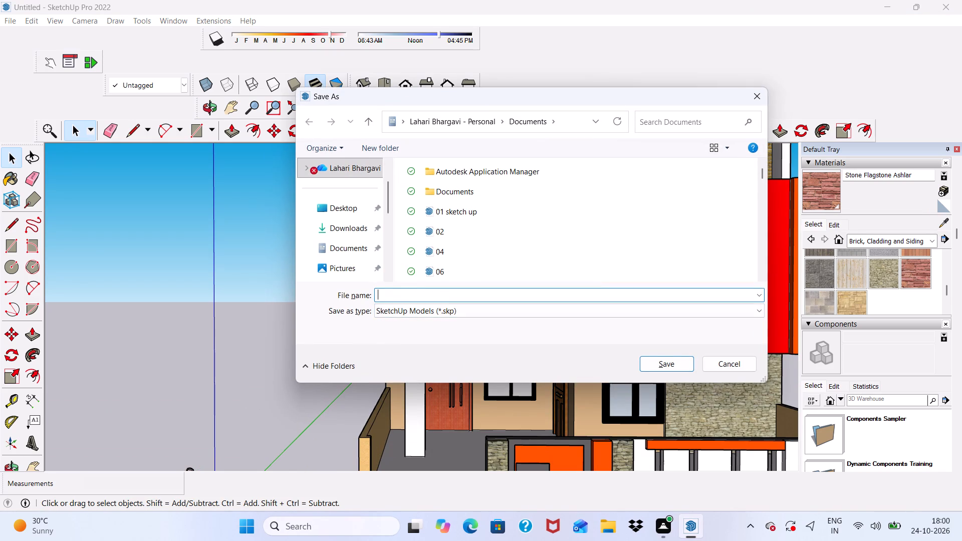
{"action": "type", "text": "777"}
{"action": "left_click", "coordinate": [662, 359]}
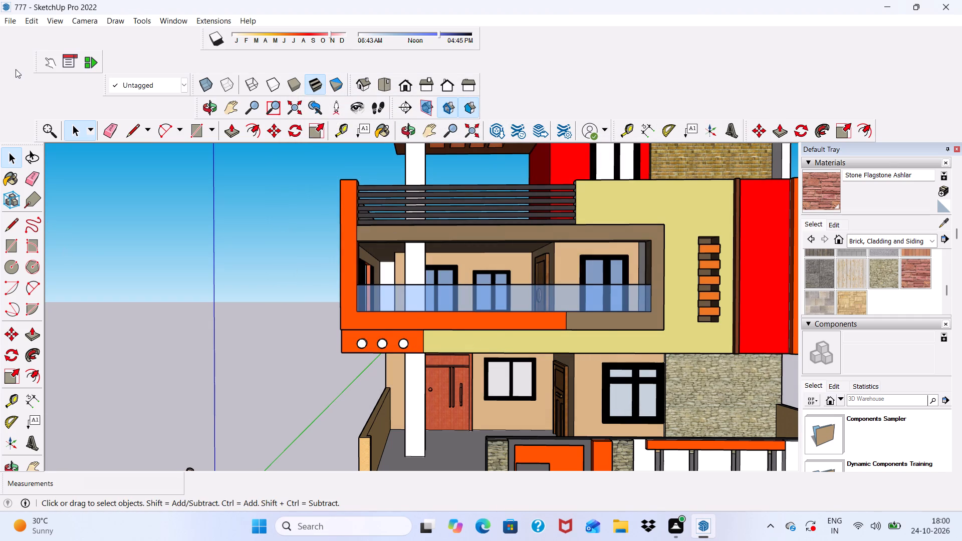
Export the current view as a 2D JPEG image named 777pdf in the Downloads folder.
{"action": "left_click", "coordinate": [8, 28]}
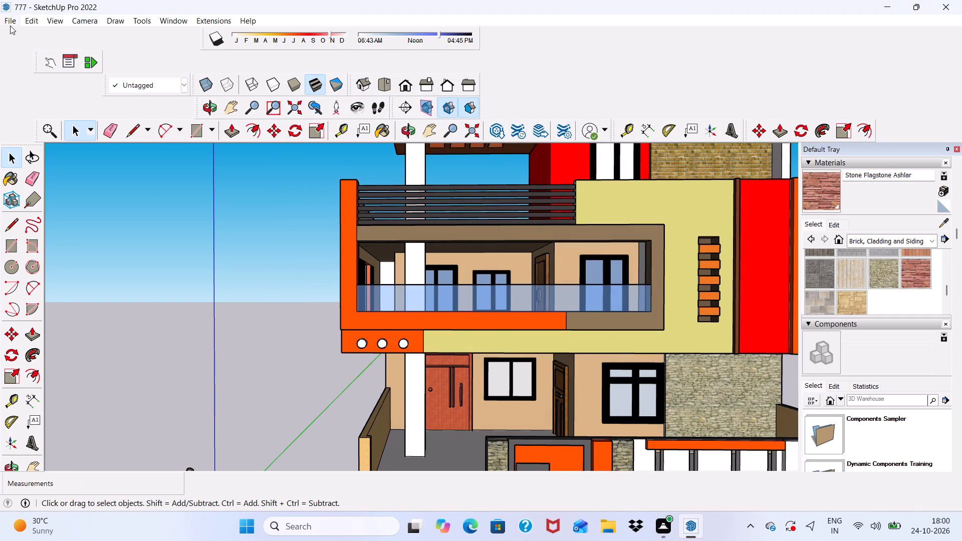
{"action": "left_click", "coordinate": [10, 26]}
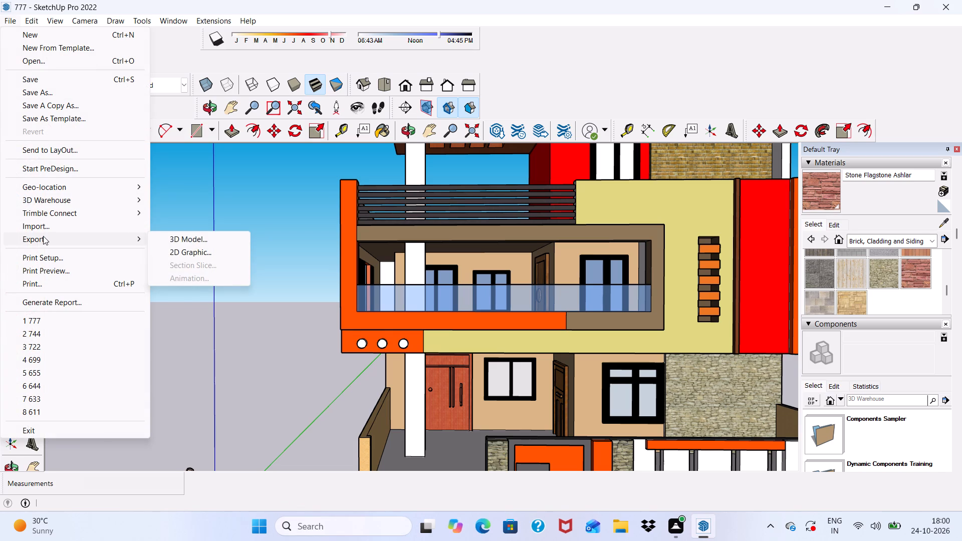
{"action": "left_click", "coordinate": [189, 248]}
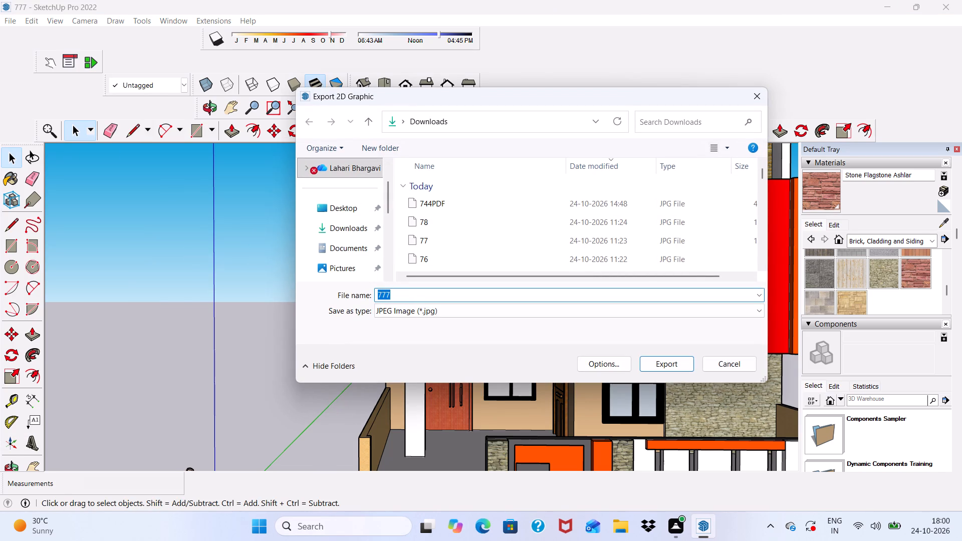
{"action": "left_click", "coordinate": [395, 299]}
{"action": "left_click", "coordinate": [395, 299]}
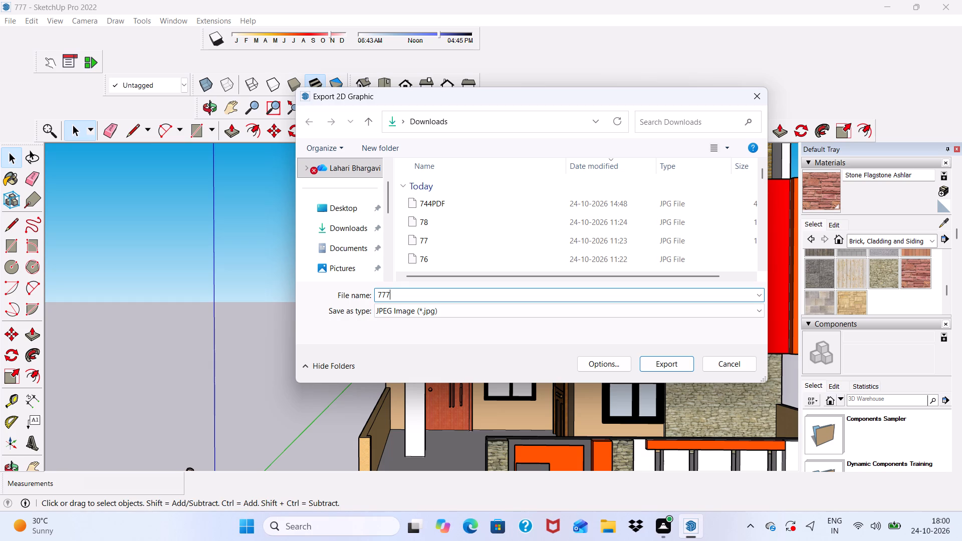
{"action": "key", "text": "p"}
{"action": "type", "text": "df"}
{"action": "left_click", "coordinate": [657, 360]}
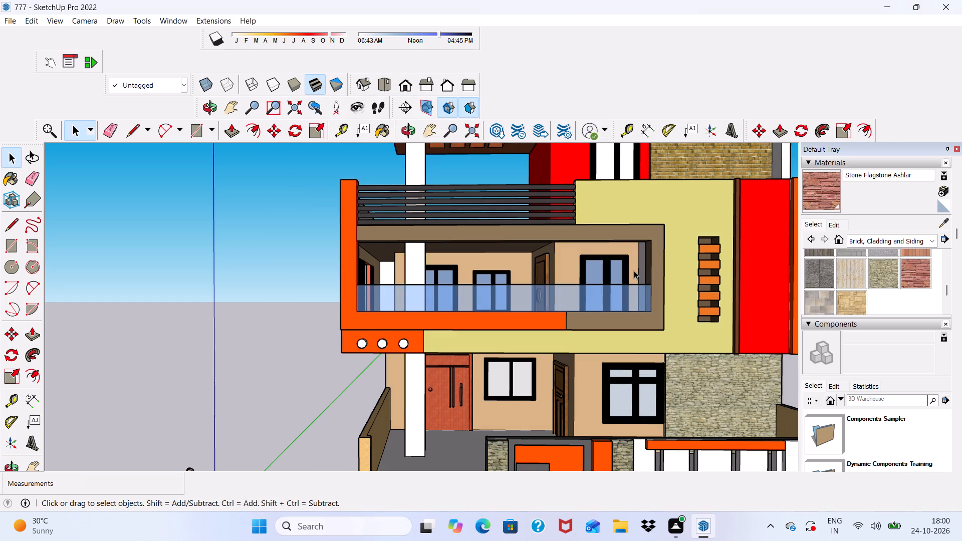
Examine the house's front elevation and entrance area from closer, higher and lower viewpoints.
{"action": "scroll", "coordinate": [634, 270], "scroll_direction": "down", "scroll_amount": 3, "text": "ctrl"}
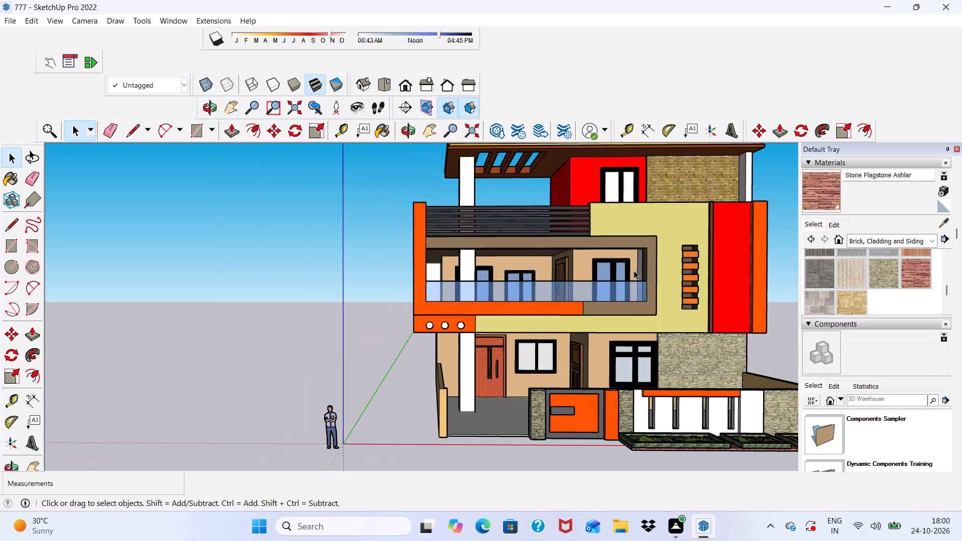
{"action": "scroll", "coordinate": [652, 286], "scroll_direction": "down", "scroll_amount": 3}
{"action": "scroll", "coordinate": [564, 307], "scroll_direction": "down", "scroll_amount": 3}
{"action": "scroll", "coordinate": [552, 353], "scroll_direction": "up", "scroll_amount": 10}
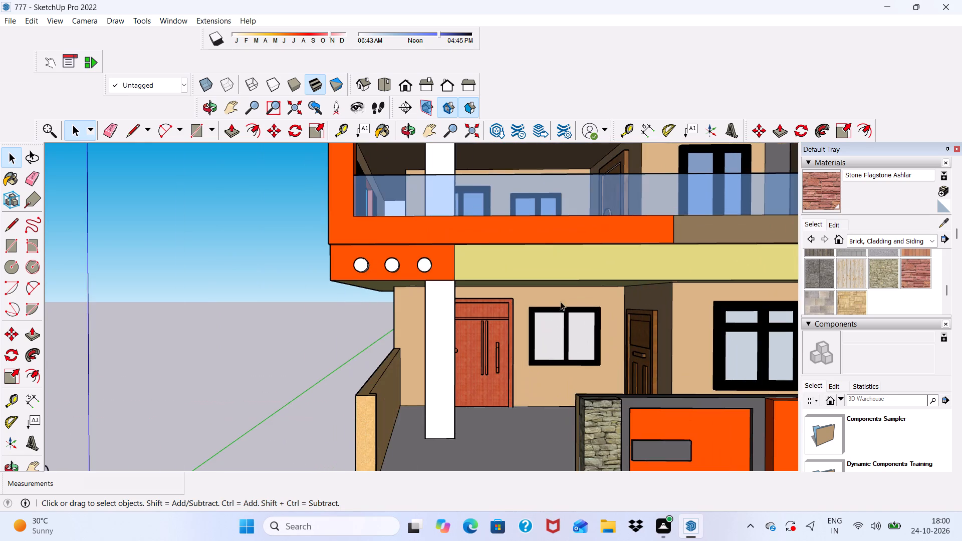
{"action": "middle_click_drag", "start_coordinate": [534, 301], "coordinate": [548, 357]}
{"action": "scroll", "coordinate": [445, 325], "scroll_direction": "down", "scroll_amount": 5}
{"action": "scroll", "coordinate": [498, 323], "scroll_direction": "down", "scroll_amount": 1}
{"action": "middle_click_drag", "start_coordinate": [492, 385], "coordinate": [493, 385]}
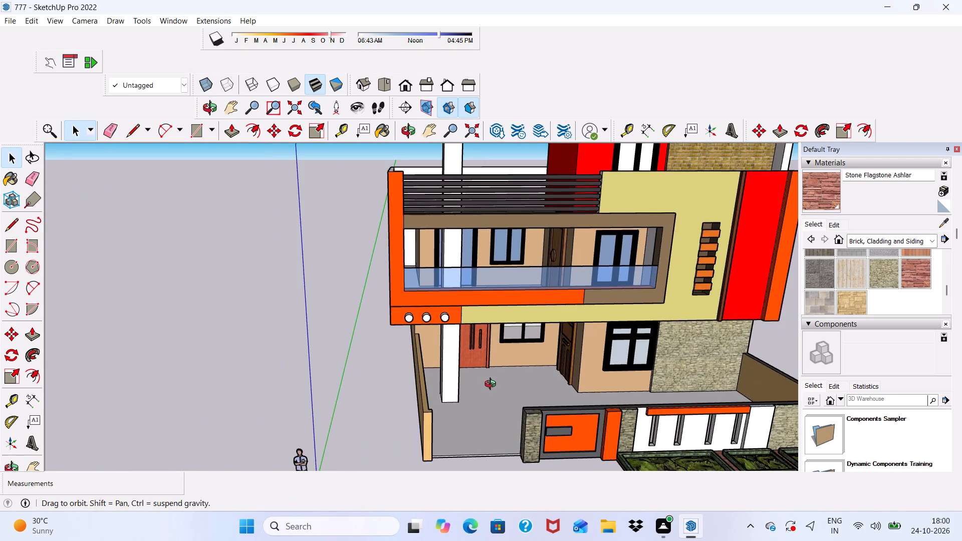
{"action": "middle_click_drag", "start_coordinate": [493, 385], "coordinate": [504, 312]}
{"action": "scroll", "coordinate": [487, 289], "scroll_direction": "up", "scroll_amount": 1}
{"action": "scroll", "coordinate": [476, 320], "scroll_direction": "down", "scroll_amount": 5}
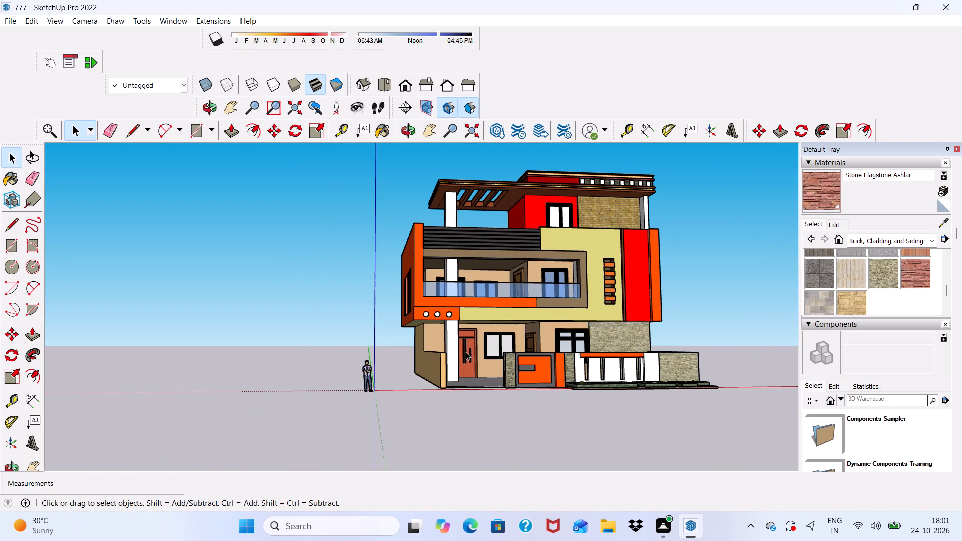